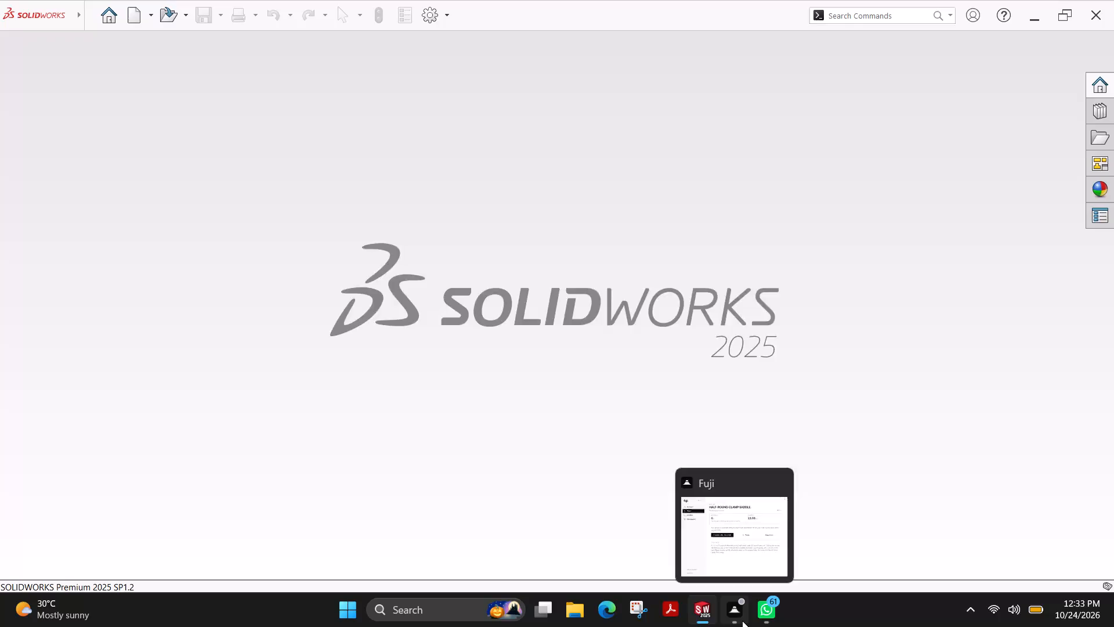
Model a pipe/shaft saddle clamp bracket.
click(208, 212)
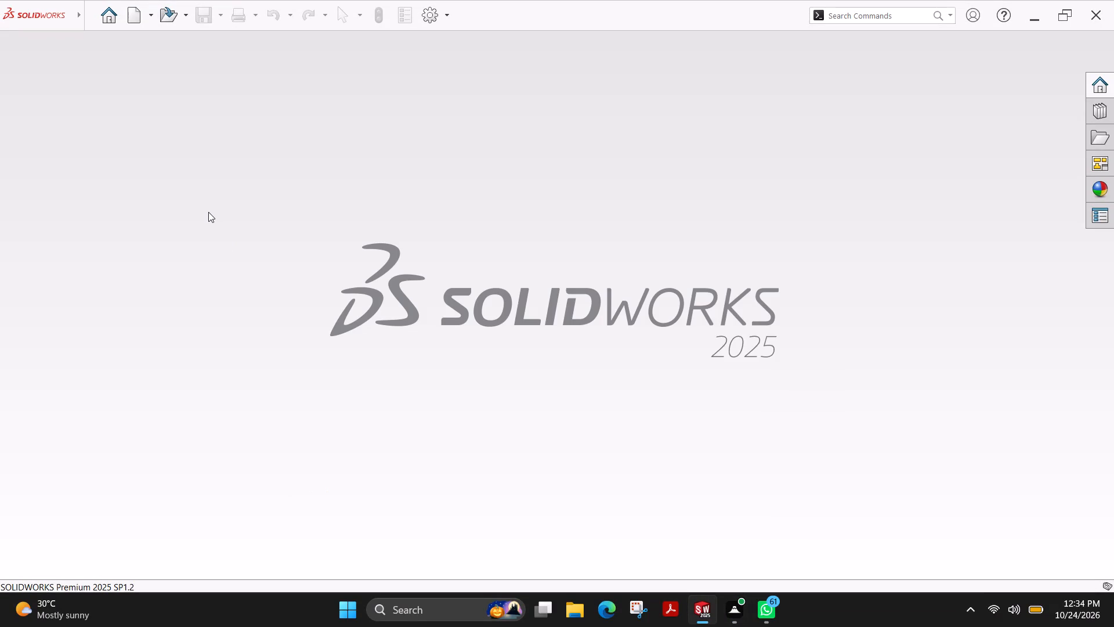
Create a new part document.
click(137, 15)
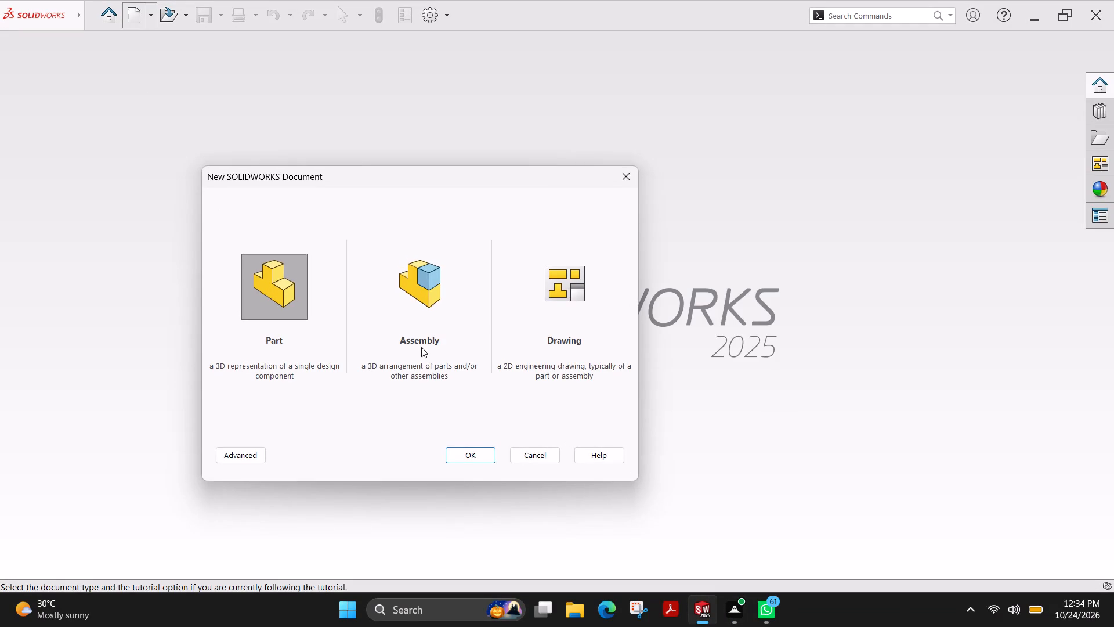
click(478, 459)
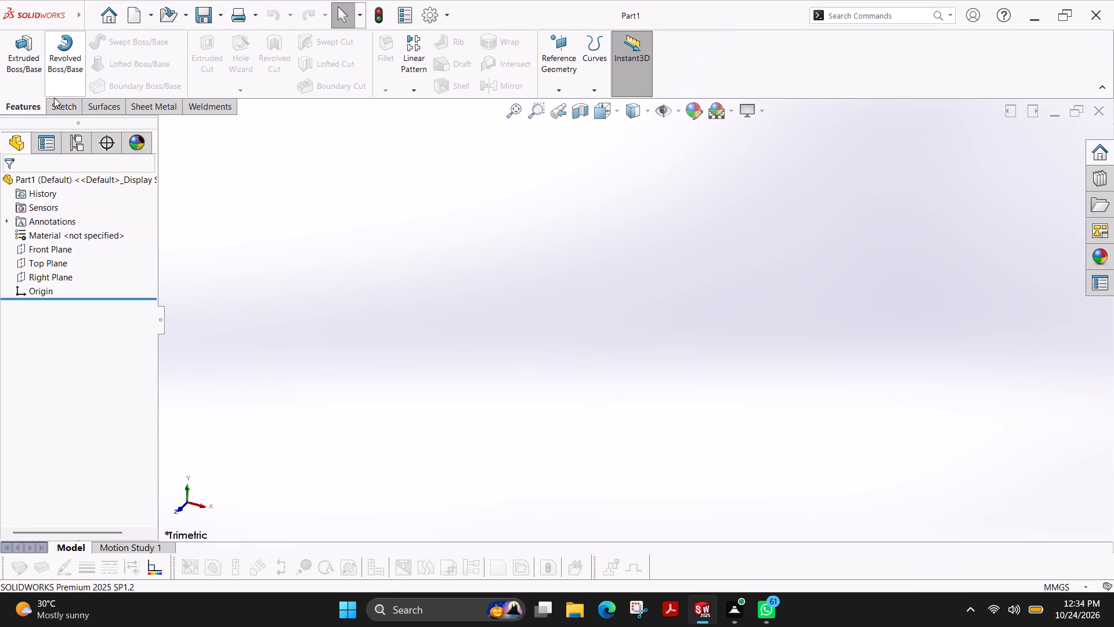
Start a sketch on the Front Plane.
click(59, 102)
click(22, 50)
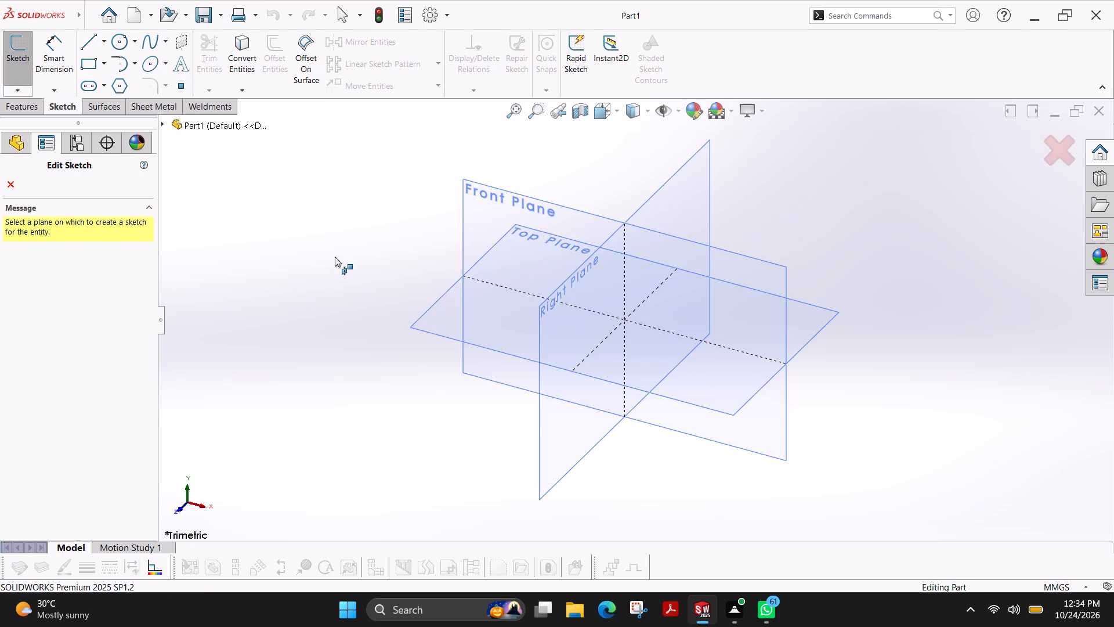
click(481, 214)
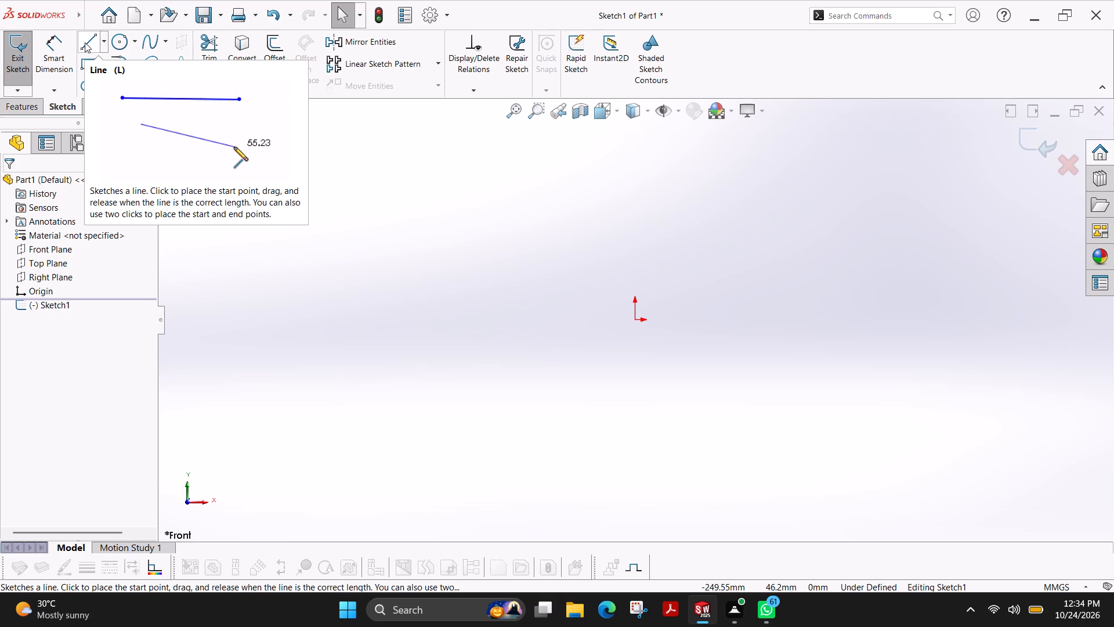
Sketch two concentric circles centred on the origin, with radii of about 32 mm and 48 mm.
click(121, 46)
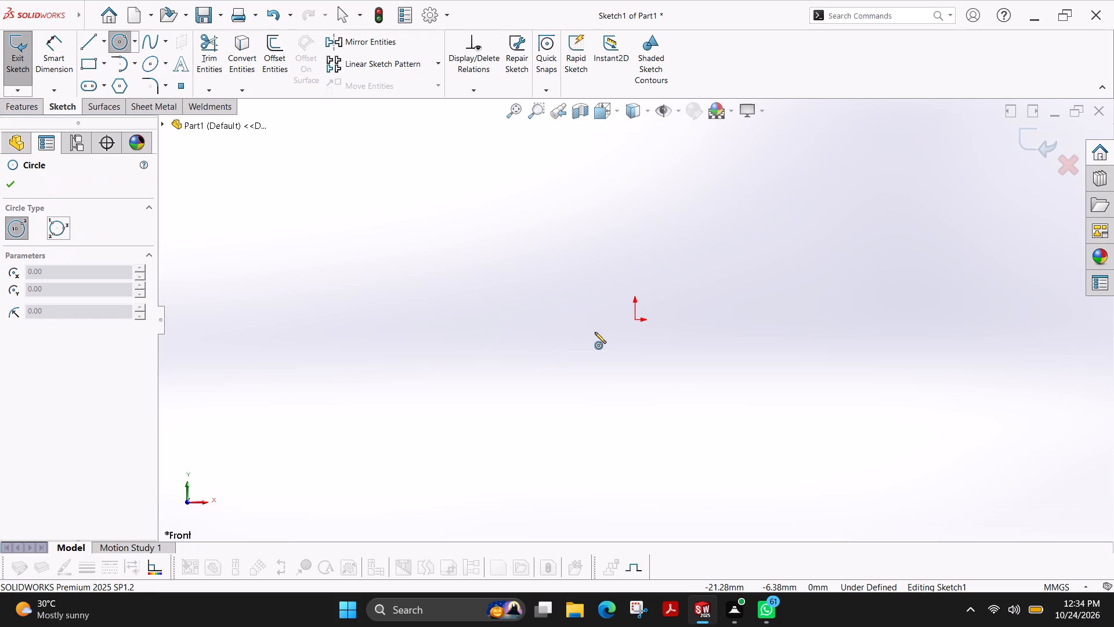
click(635, 320)
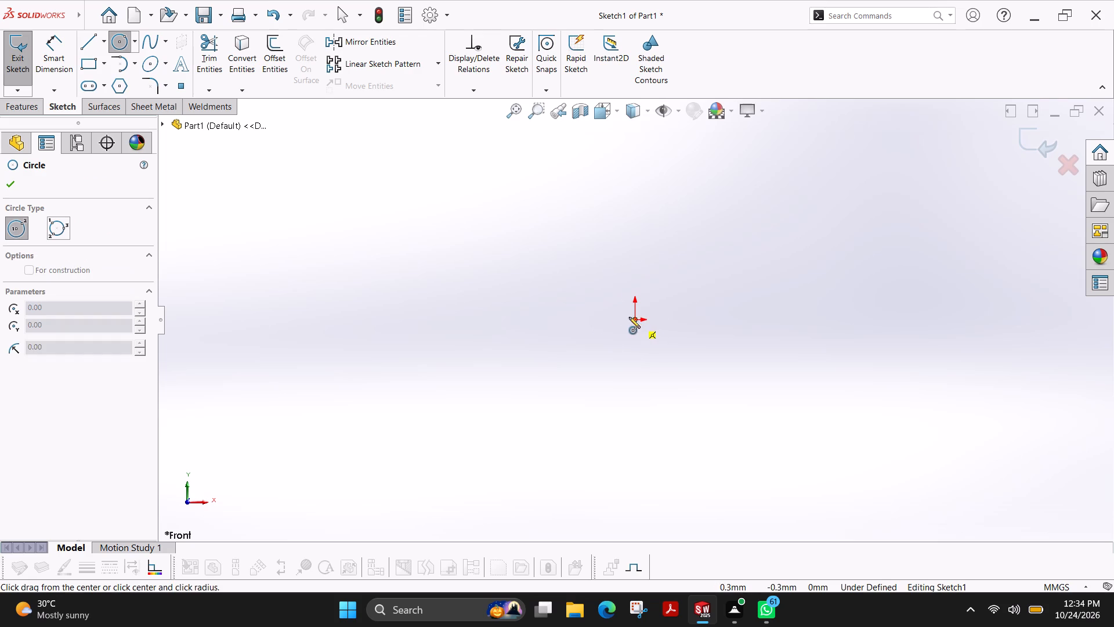
click(608, 265)
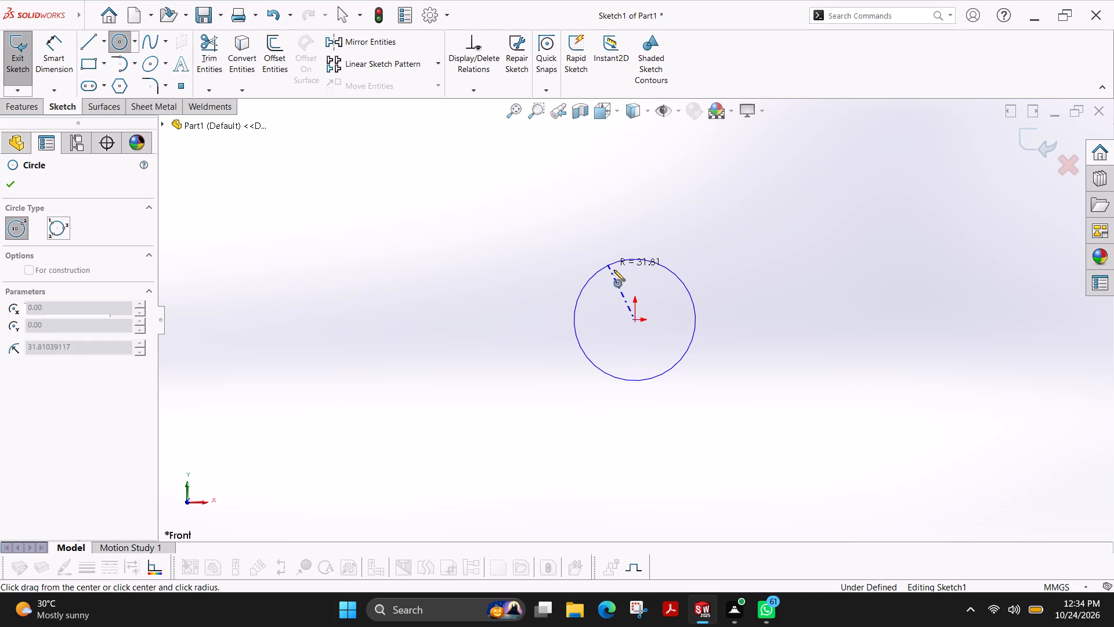
click(634, 319)
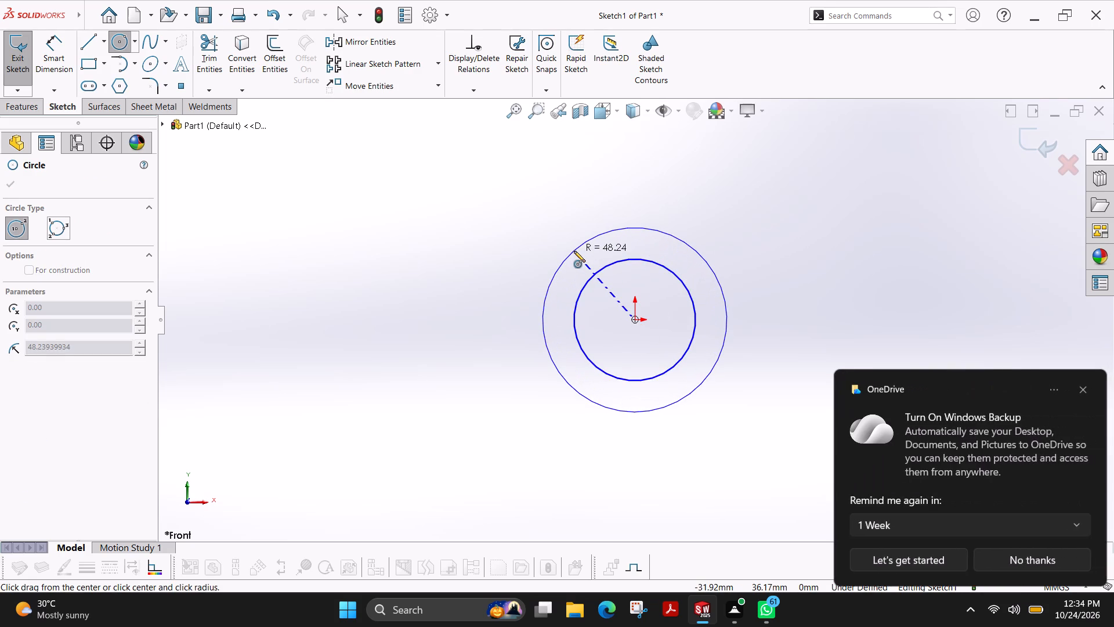
click(574, 251)
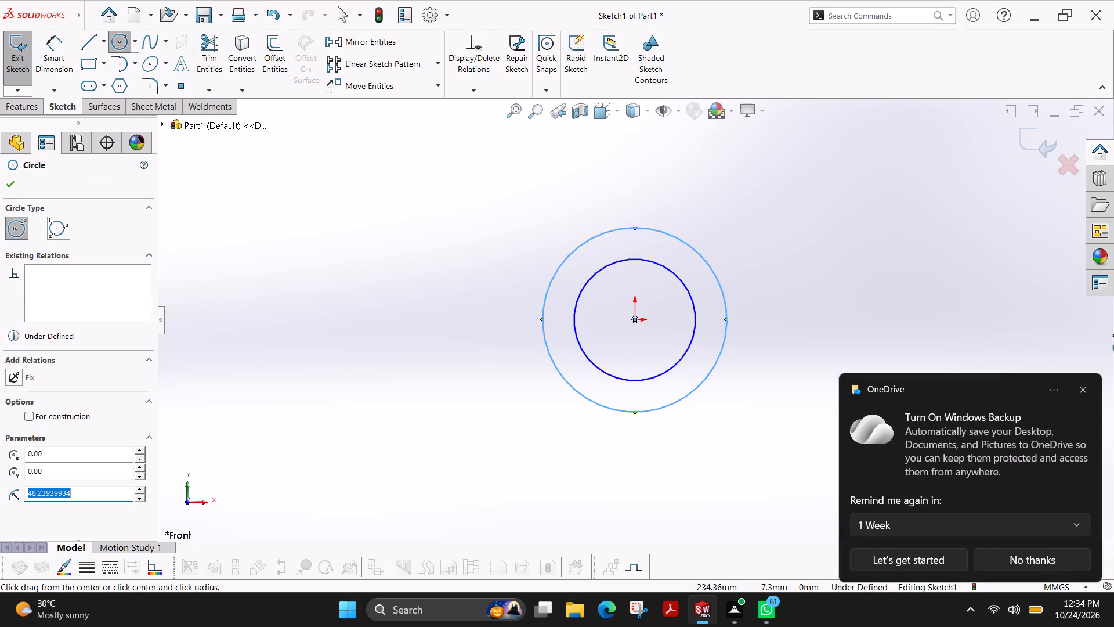
click(1082, 392)
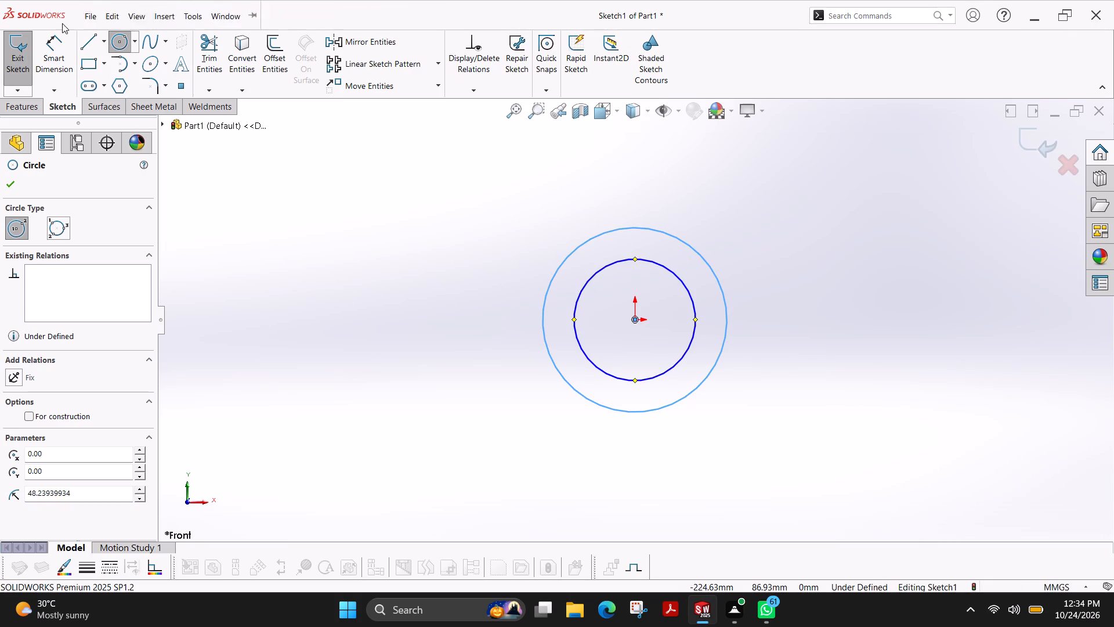
Draw a horizontal line about 254 mm long through the origin, extending past both sides of the circles.
click(85, 46)
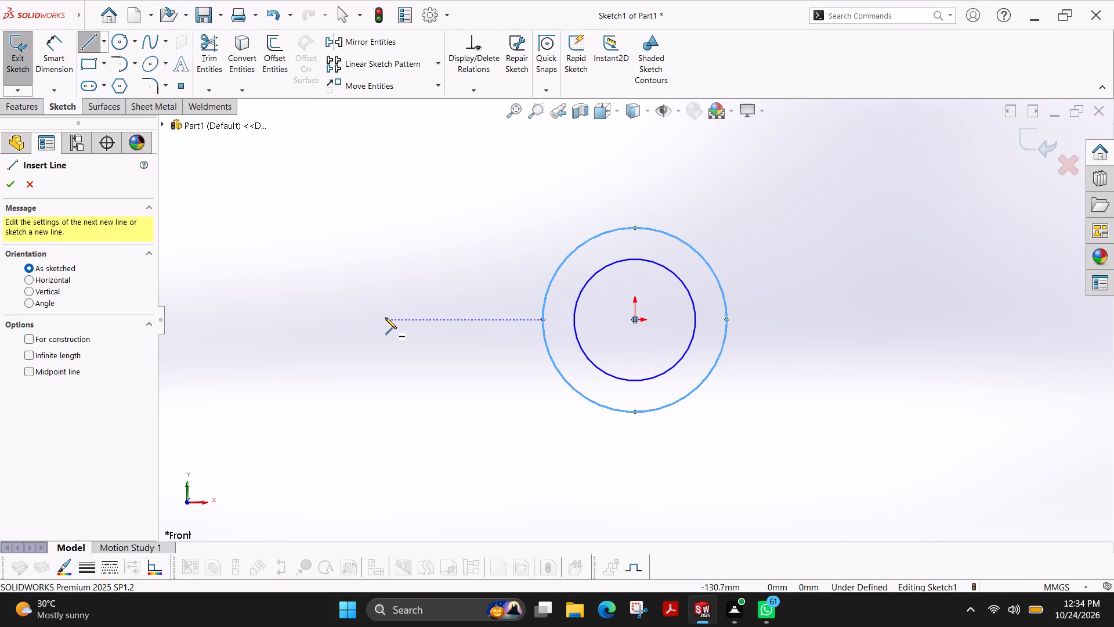
click(385, 318)
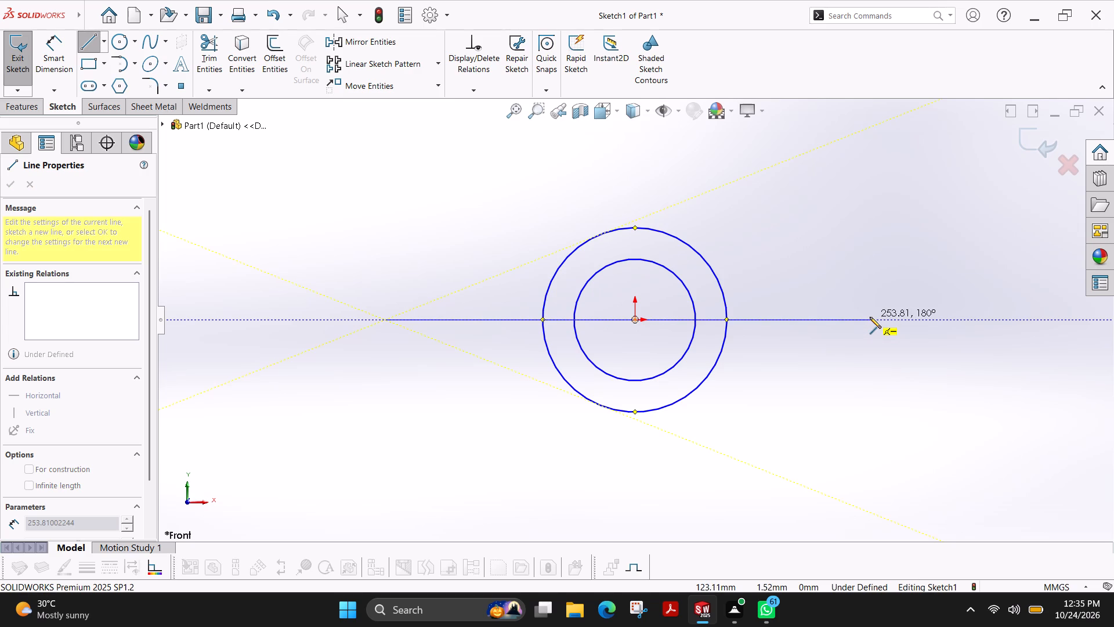
click(870, 317)
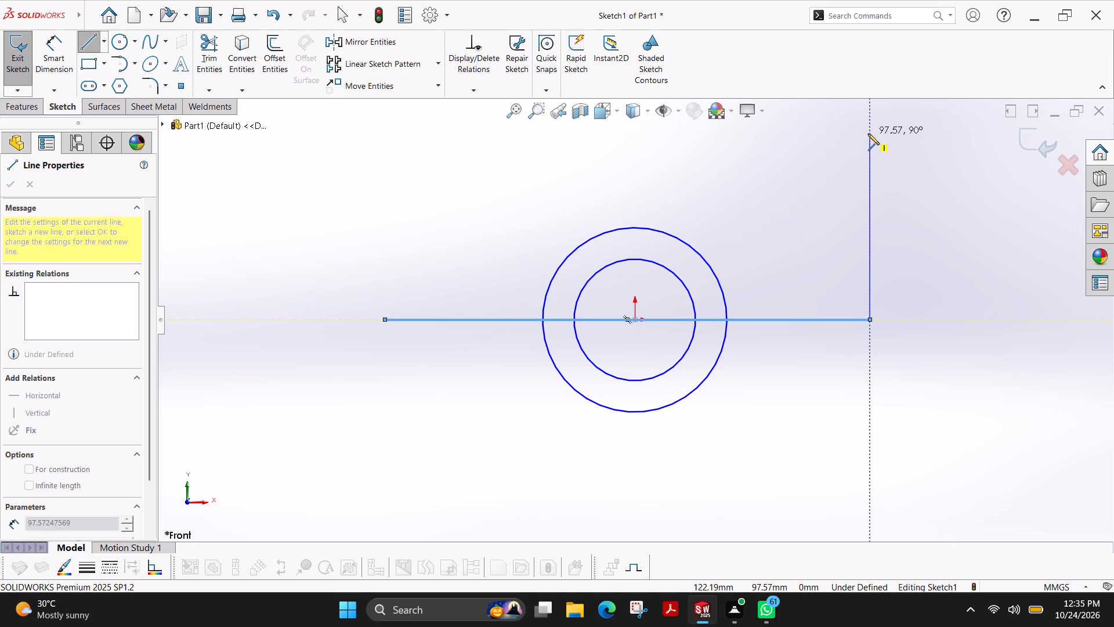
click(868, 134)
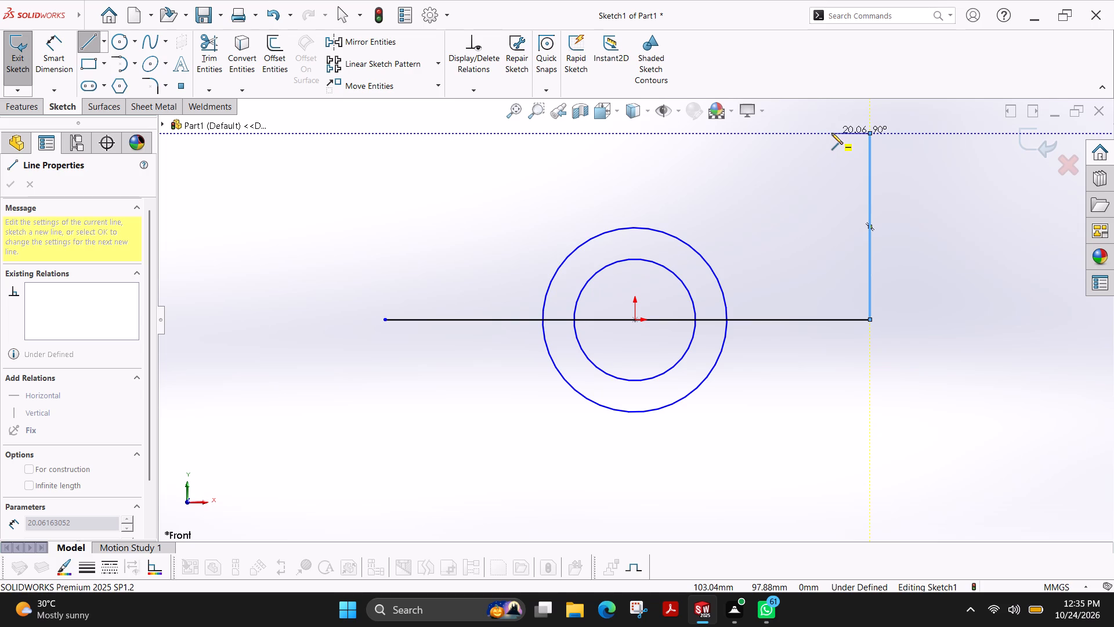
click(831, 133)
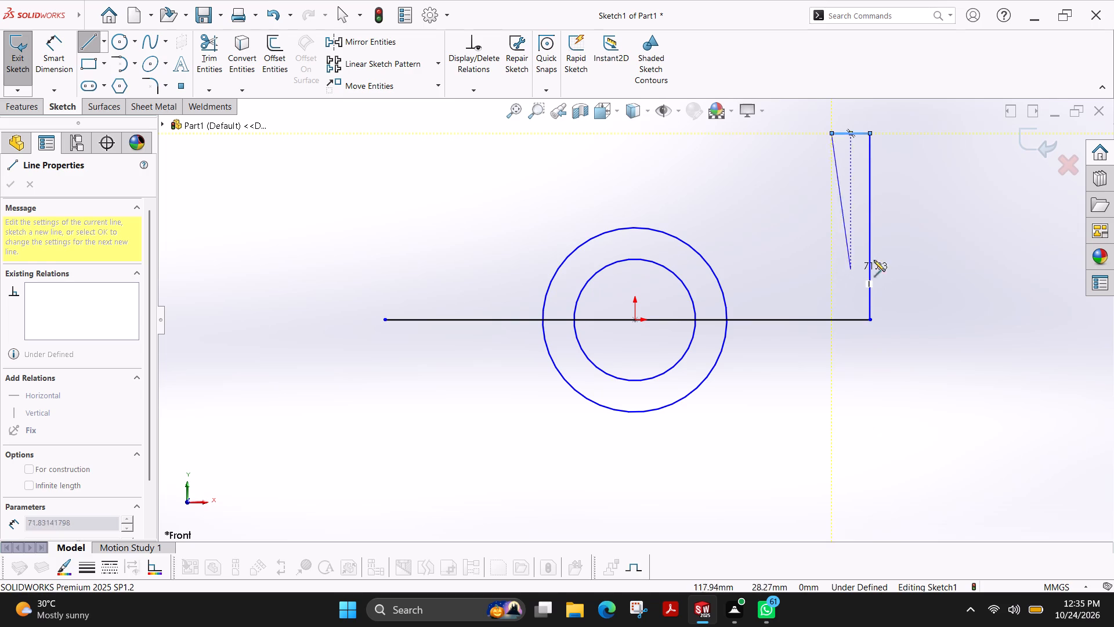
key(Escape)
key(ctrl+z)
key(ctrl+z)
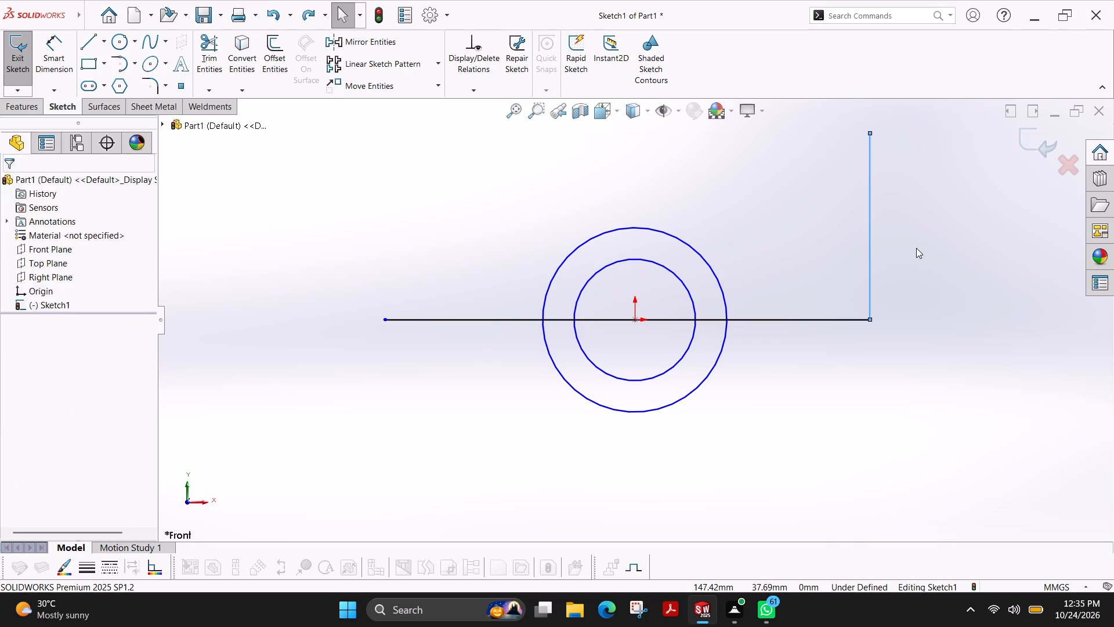
Close an L-shaped profile on the base line, with a right-end upright about 98 mm tall and 19 mm wide and a leg about 21 mm thick.
click(94, 44)
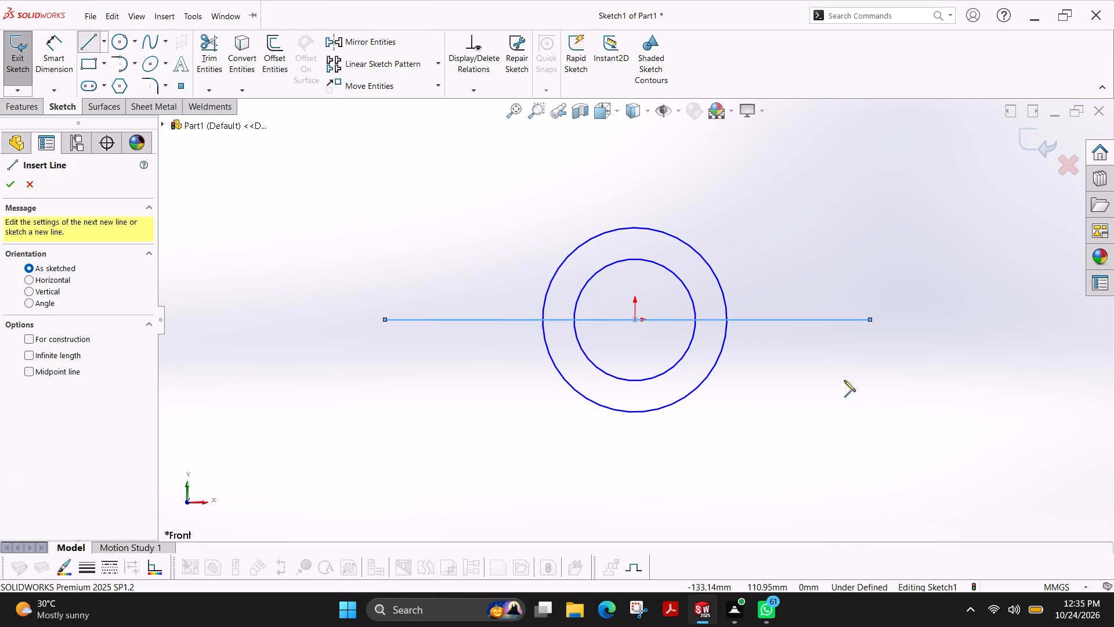
click(871, 320)
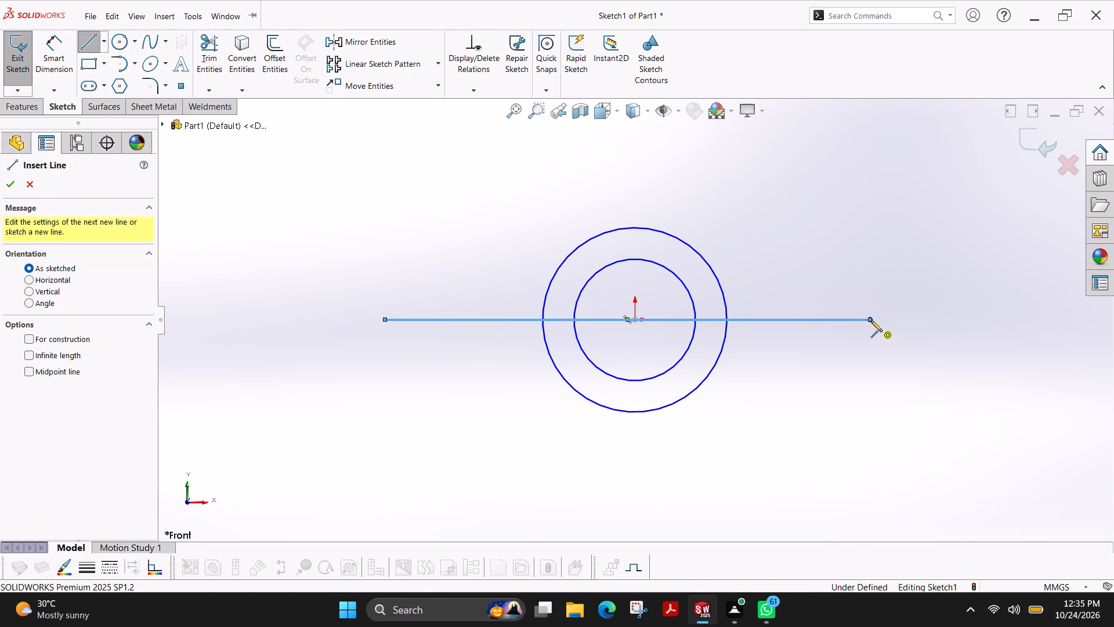
click(869, 132)
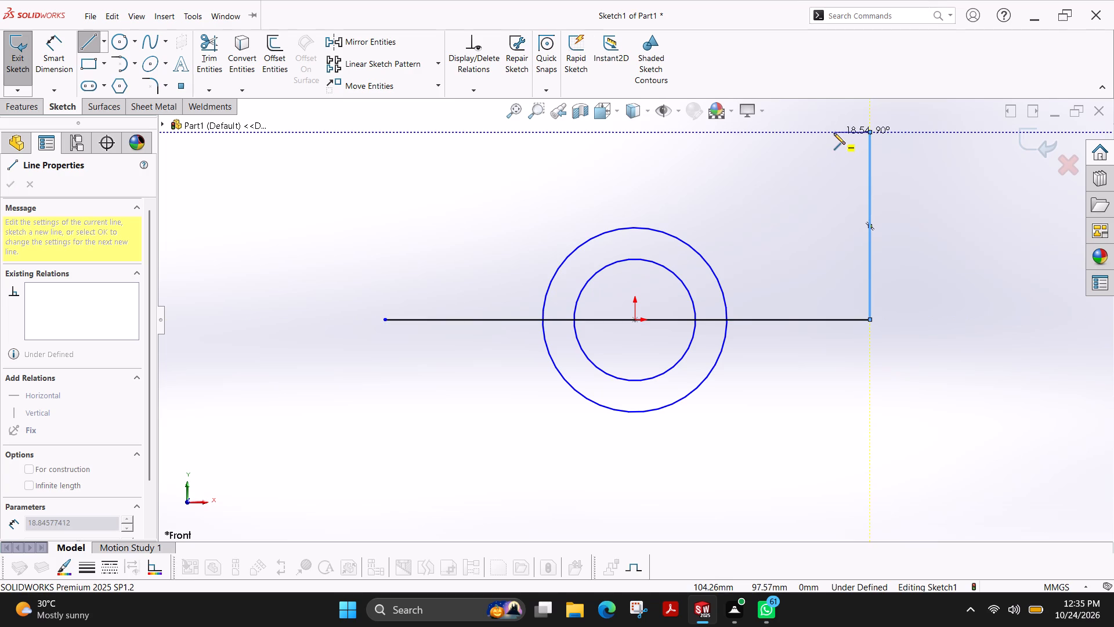
click(833, 134)
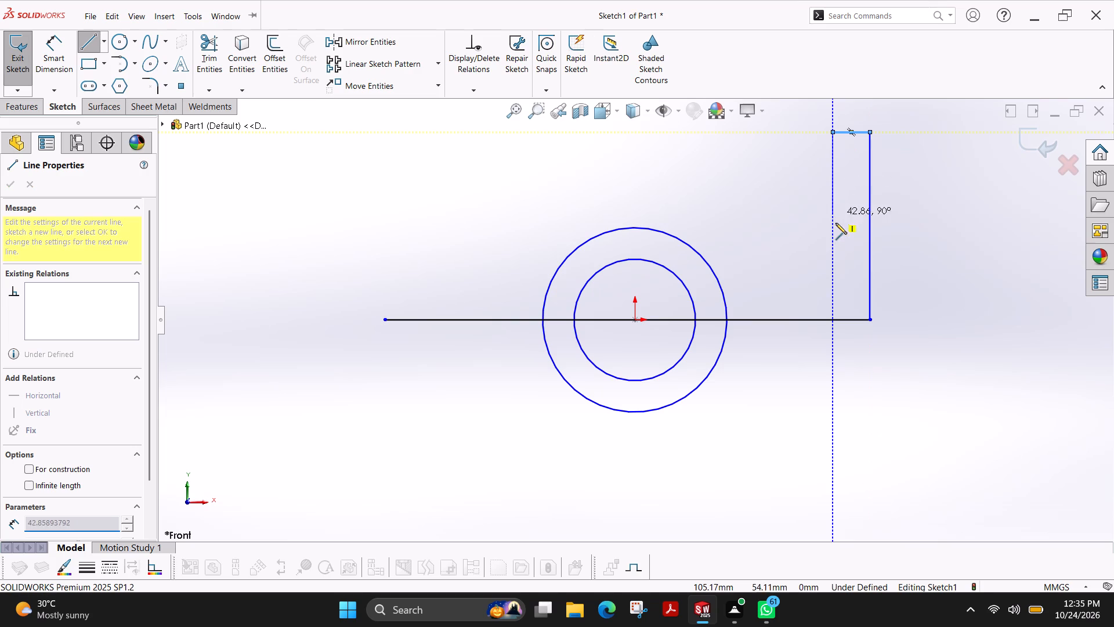
click(834, 279)
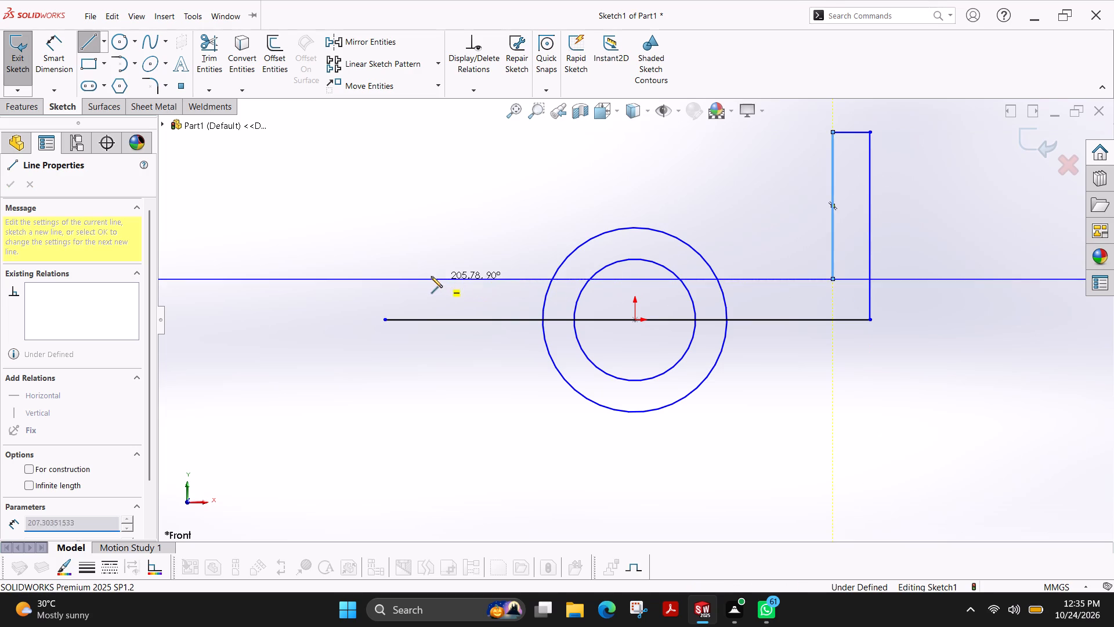
click(384, 282)
click(386, 320)
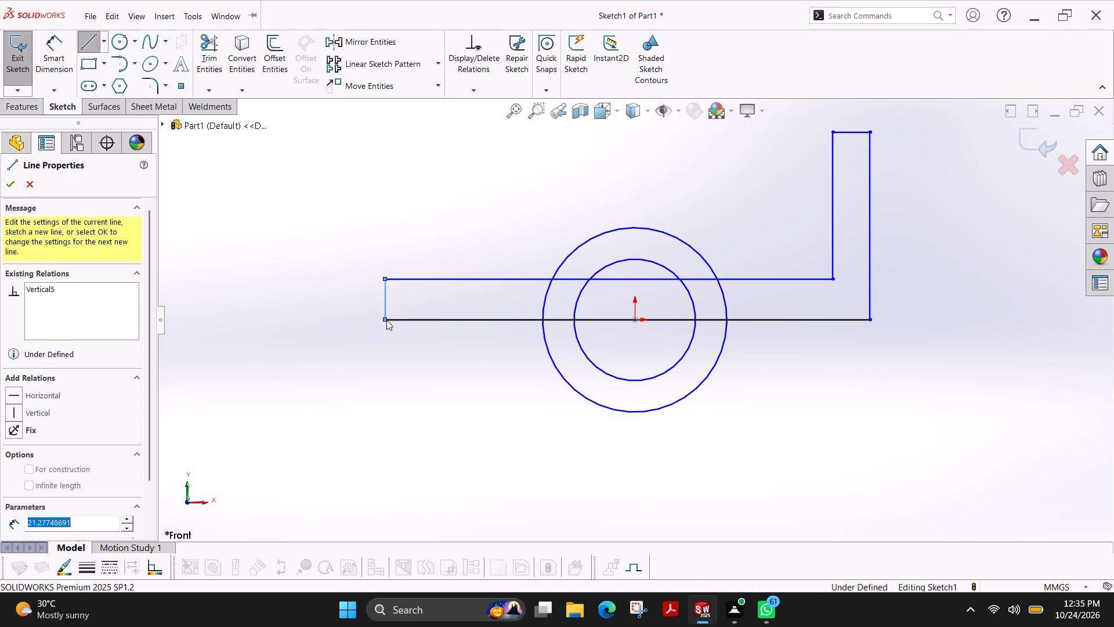
key(Escape)
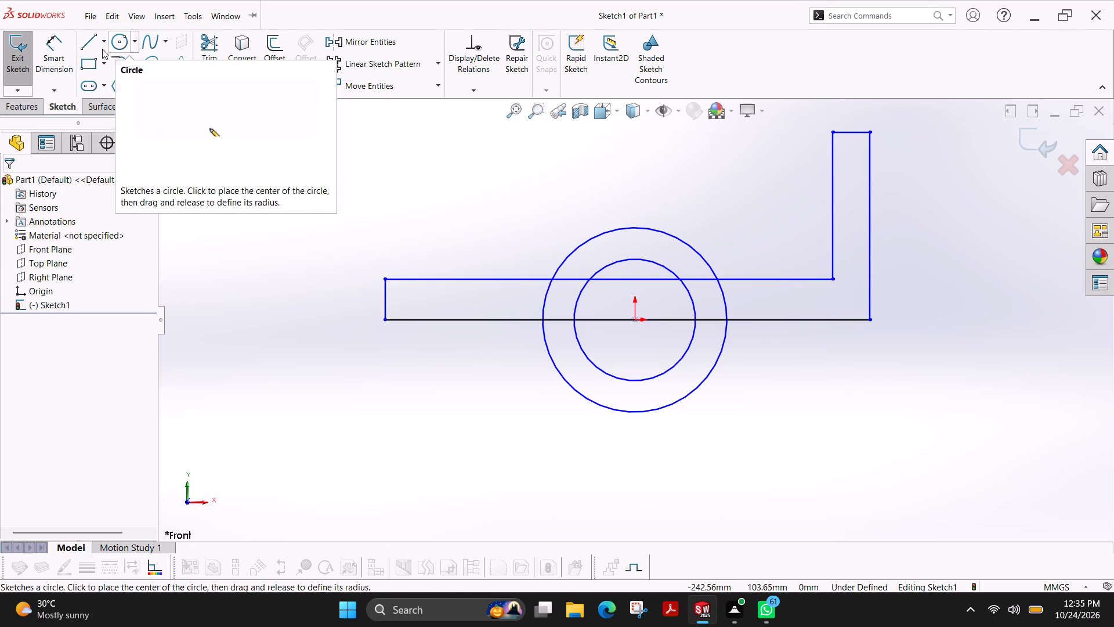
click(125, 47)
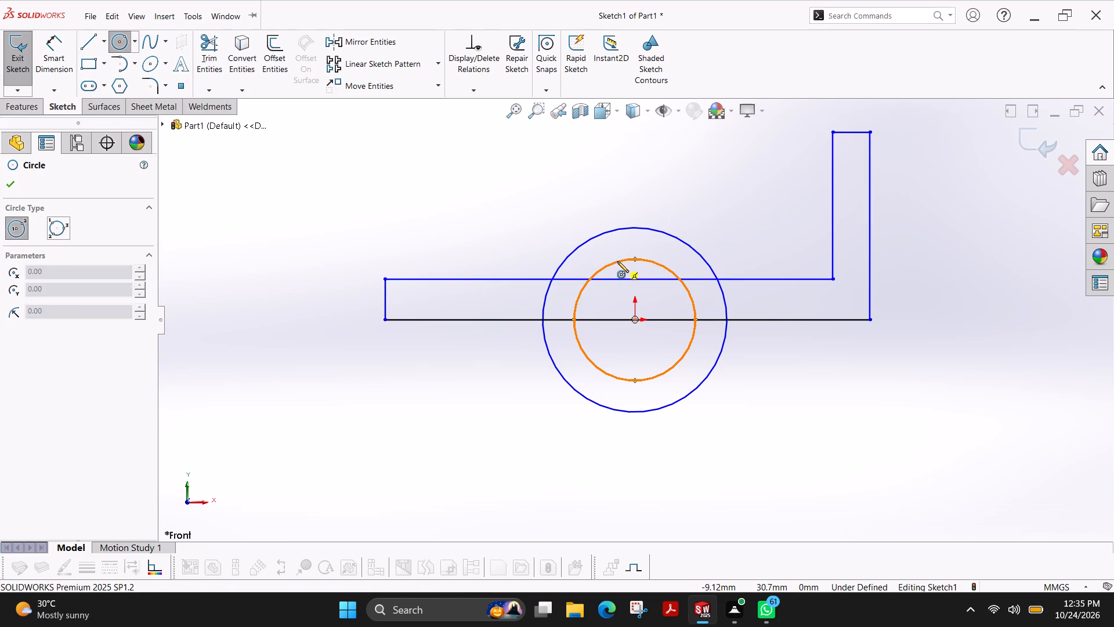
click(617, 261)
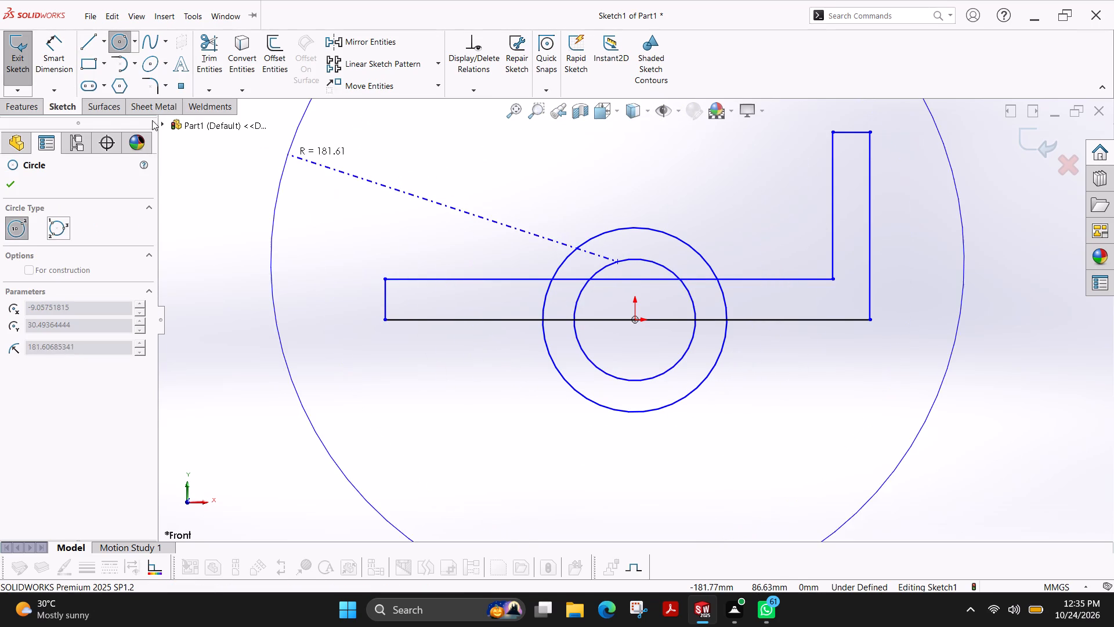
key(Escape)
Dimension the inner circle's diameter to 46 mm.
click(67, 51)
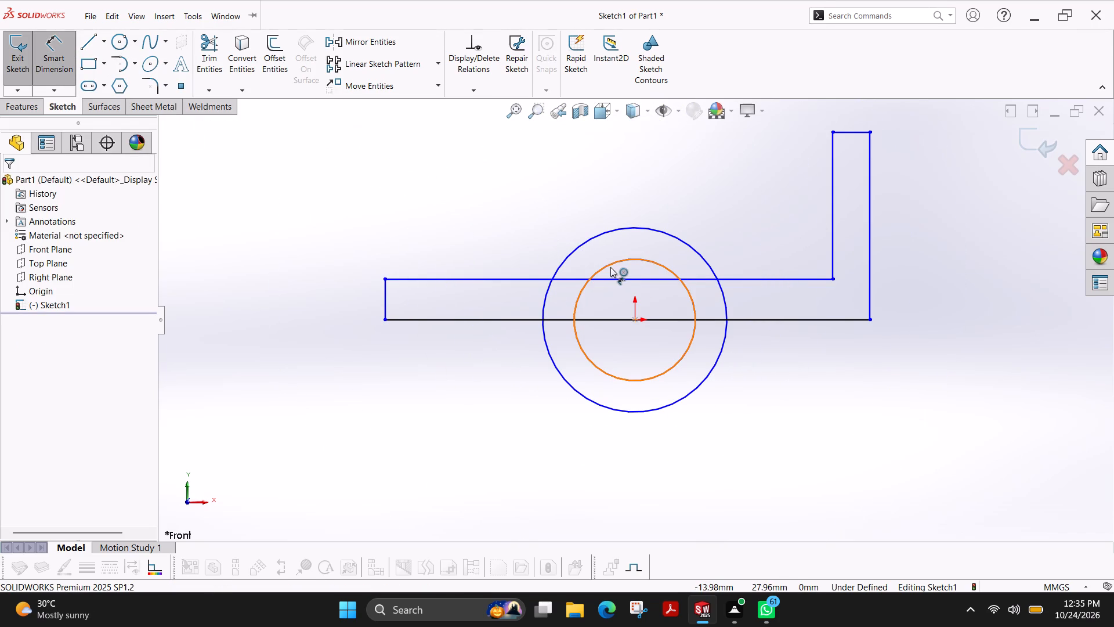
click(610, 267)
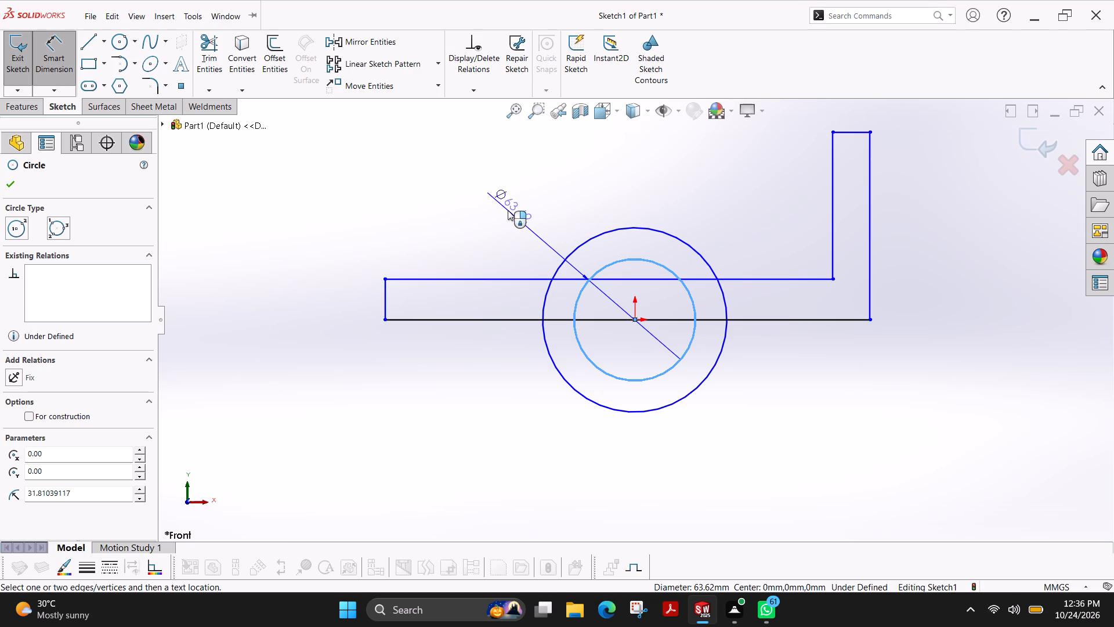
click(508, 210)
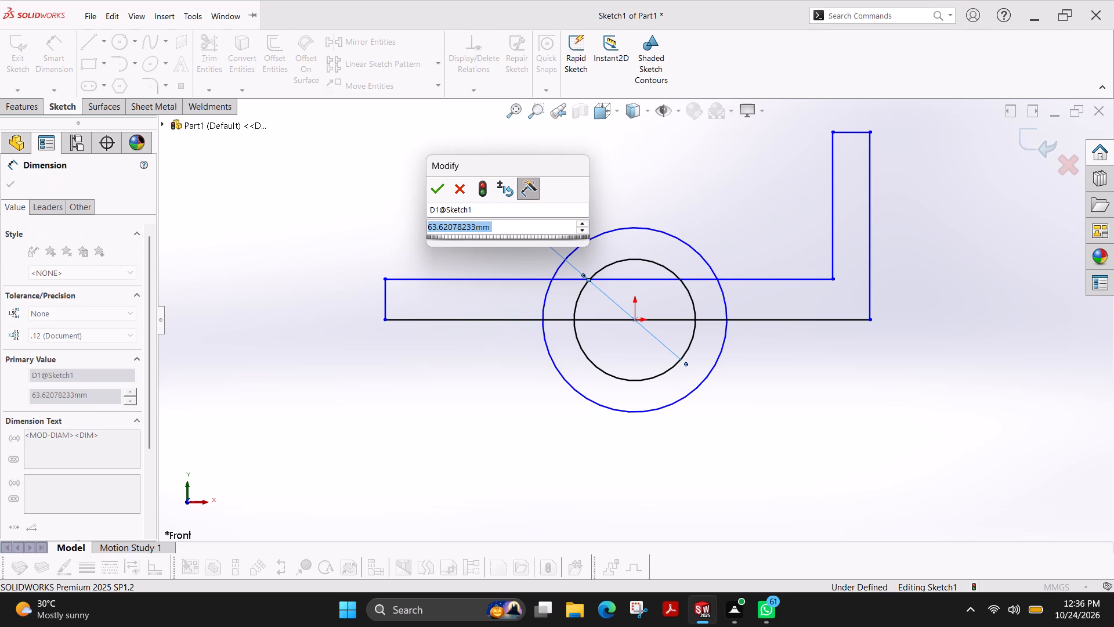
text(46)
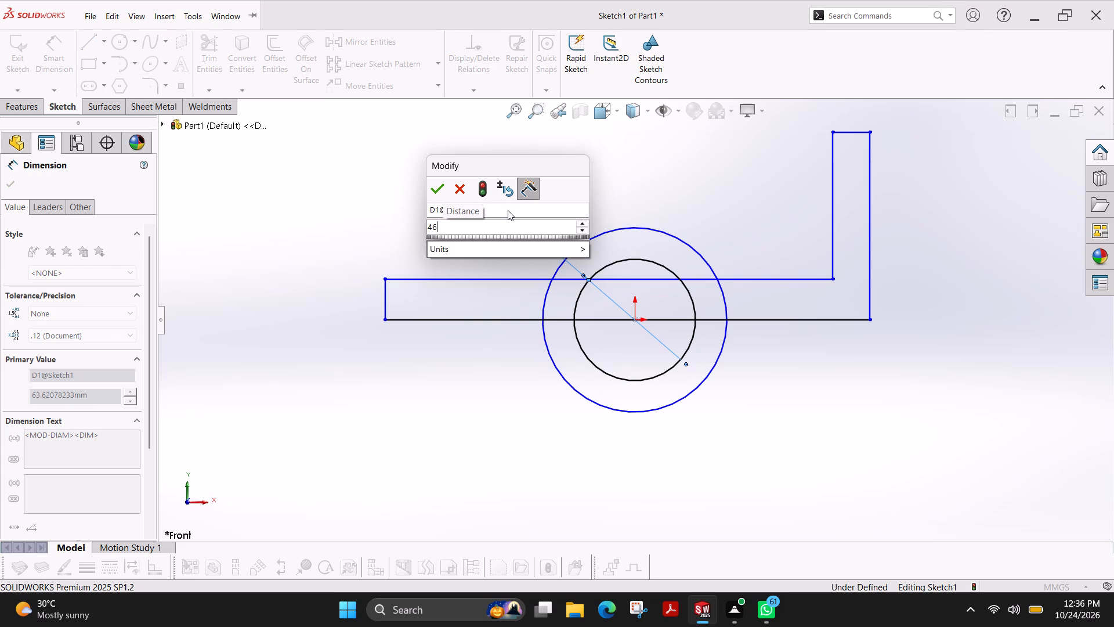
key(Return)
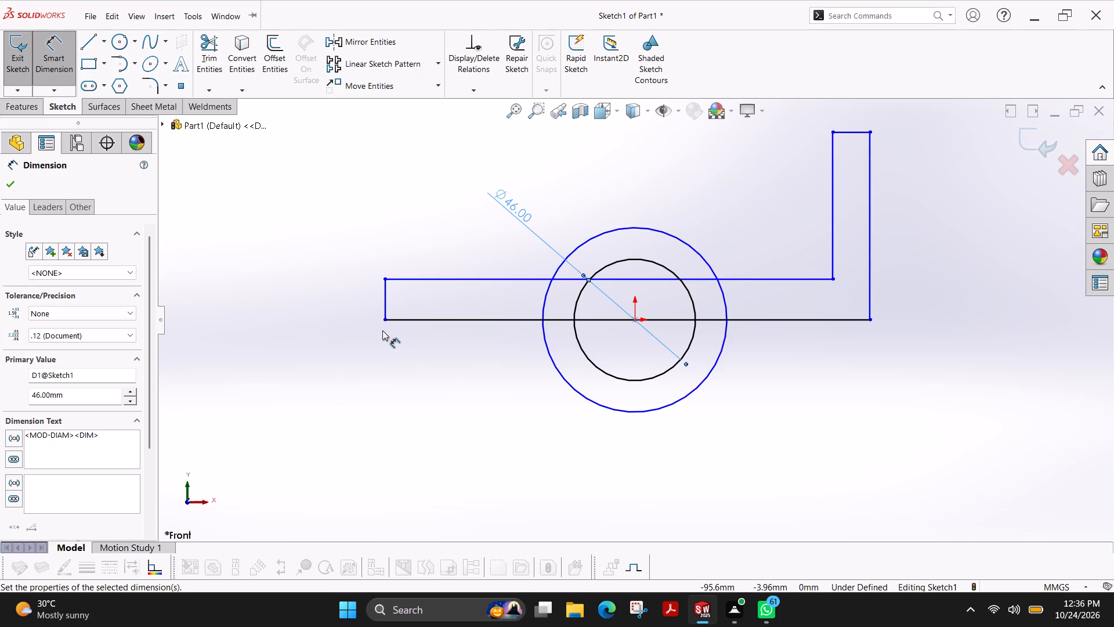
Trim the circles' lower halves, the leg's top line inside the outer circle, and the outer arc's ends below that line.
click(204, 55)
drag(536, 410, 566, 390)
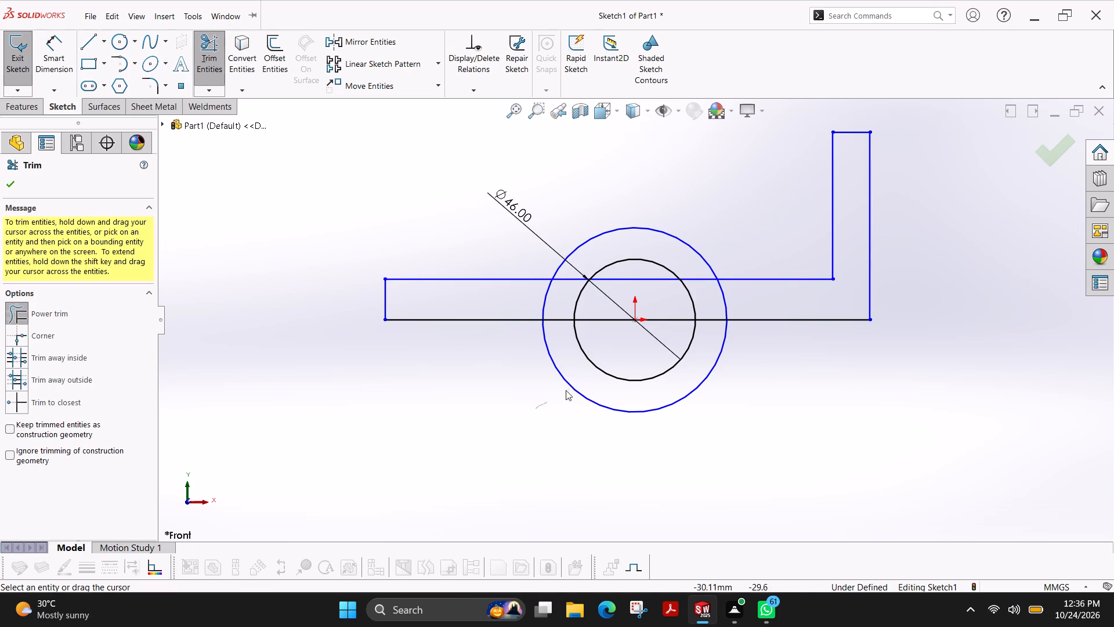
drag(566, 390, 678, 363)
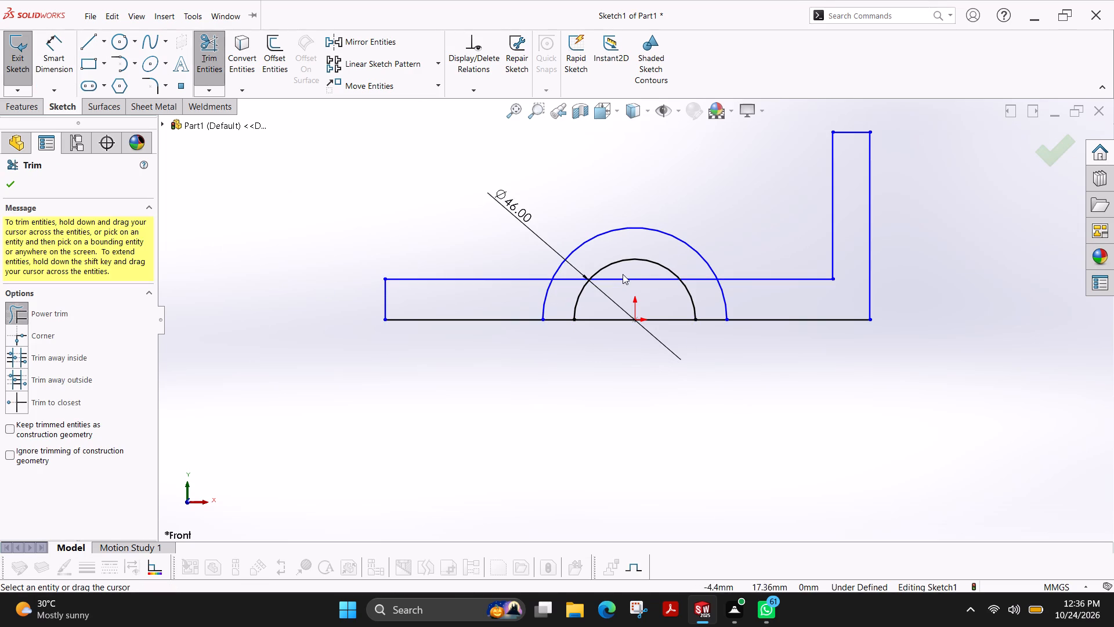
drag(625, 271, 621, 288)
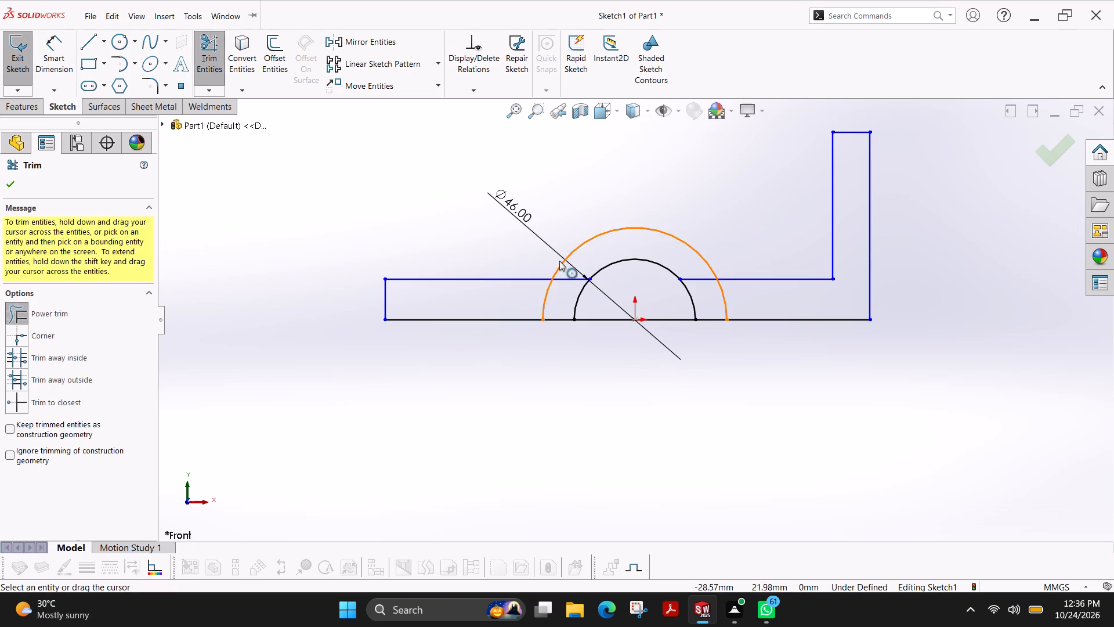
drag(583, 266, 560, 304)
drag(685, 263, 700, 282)
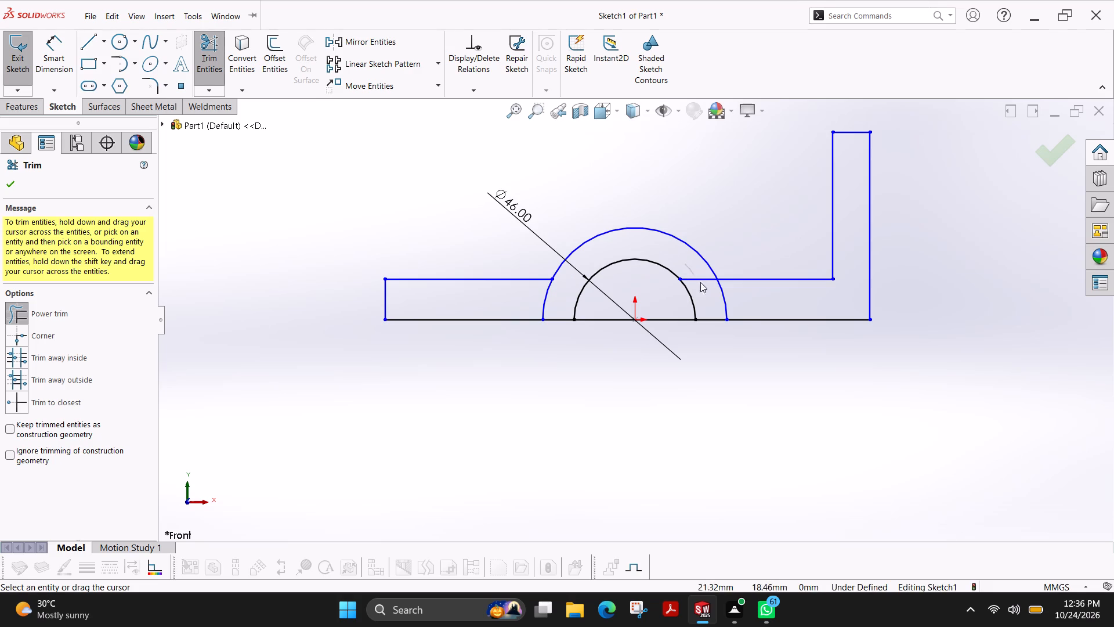
drag(700, 282, 703, 285)
drag(527, 294, 549, 300)
drag(754, 301, 718, 304)
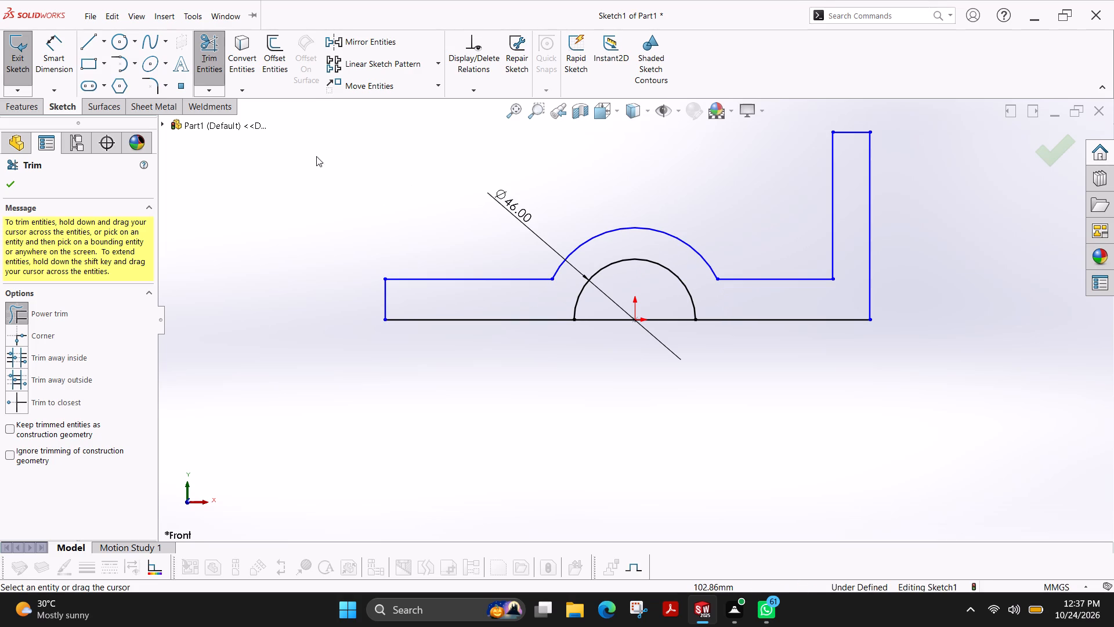
click(3, 181)
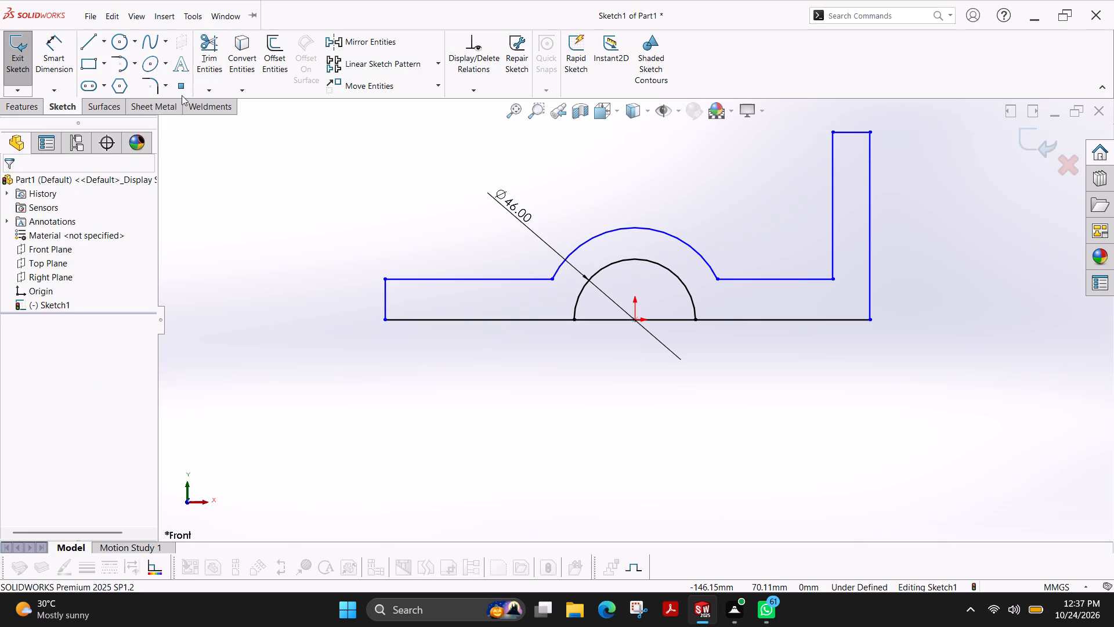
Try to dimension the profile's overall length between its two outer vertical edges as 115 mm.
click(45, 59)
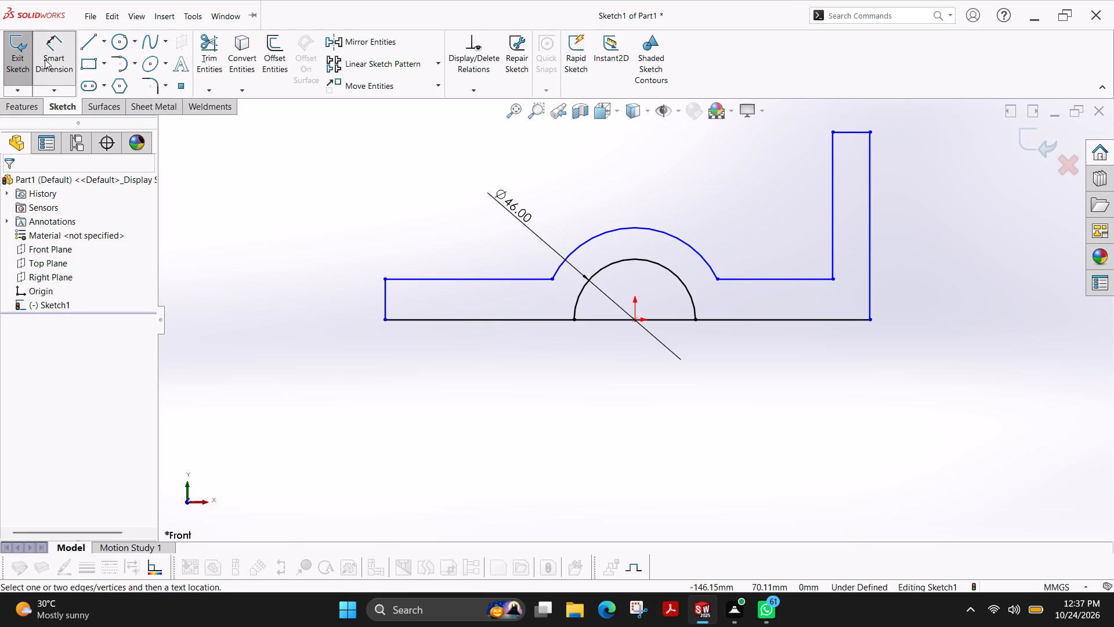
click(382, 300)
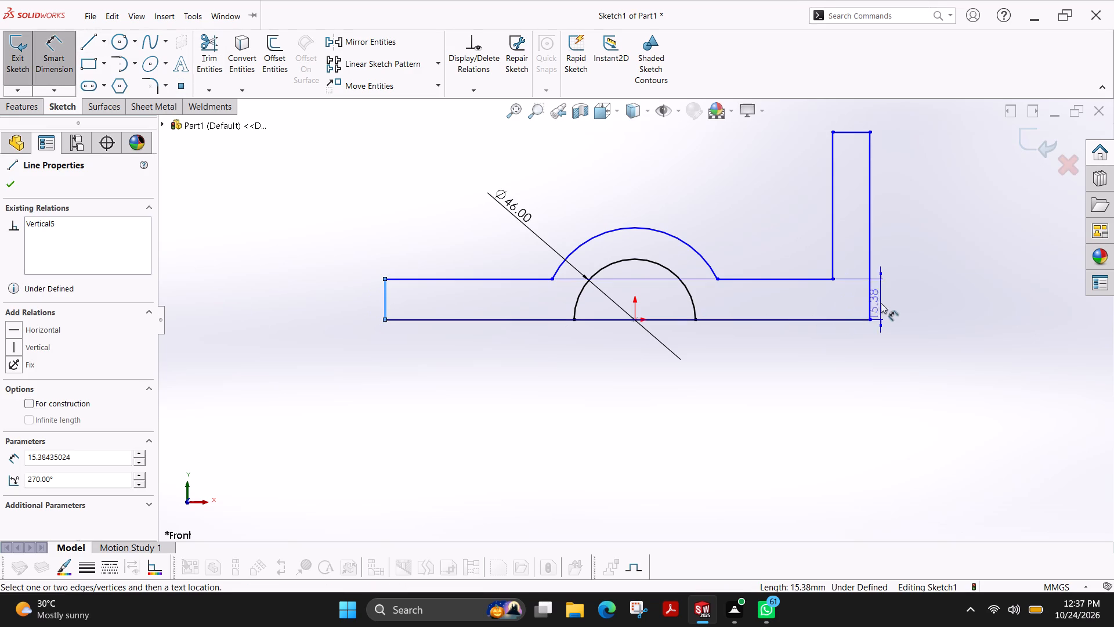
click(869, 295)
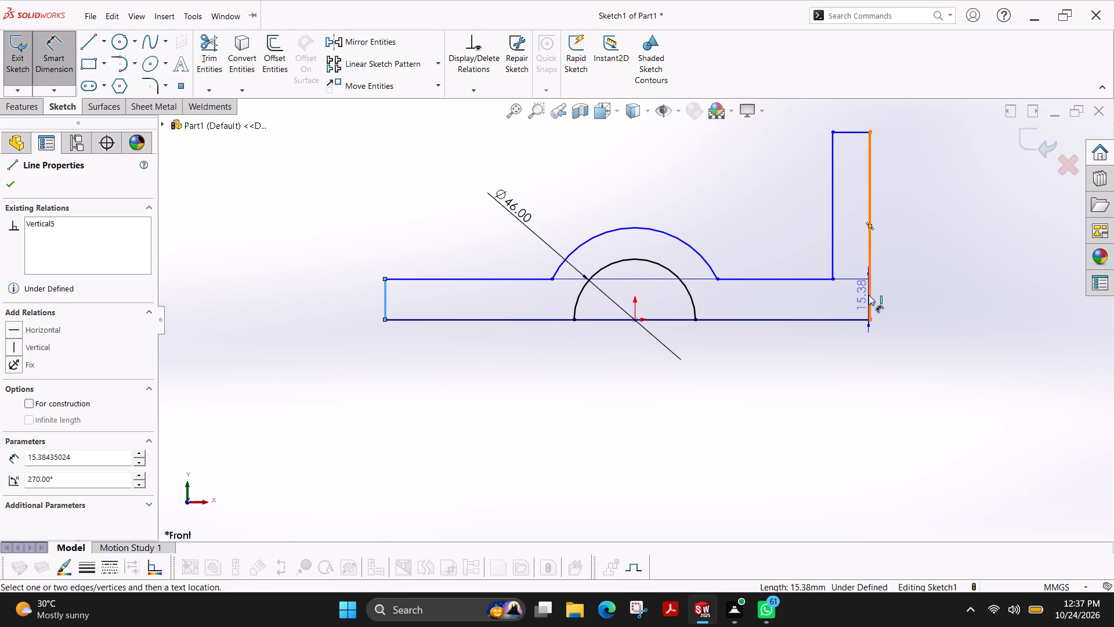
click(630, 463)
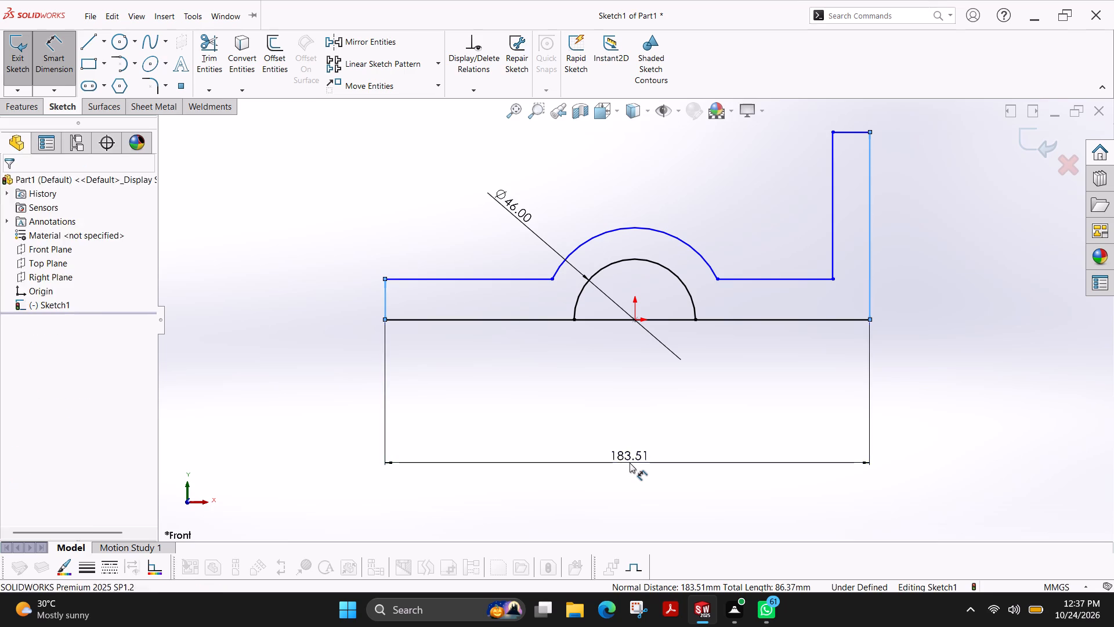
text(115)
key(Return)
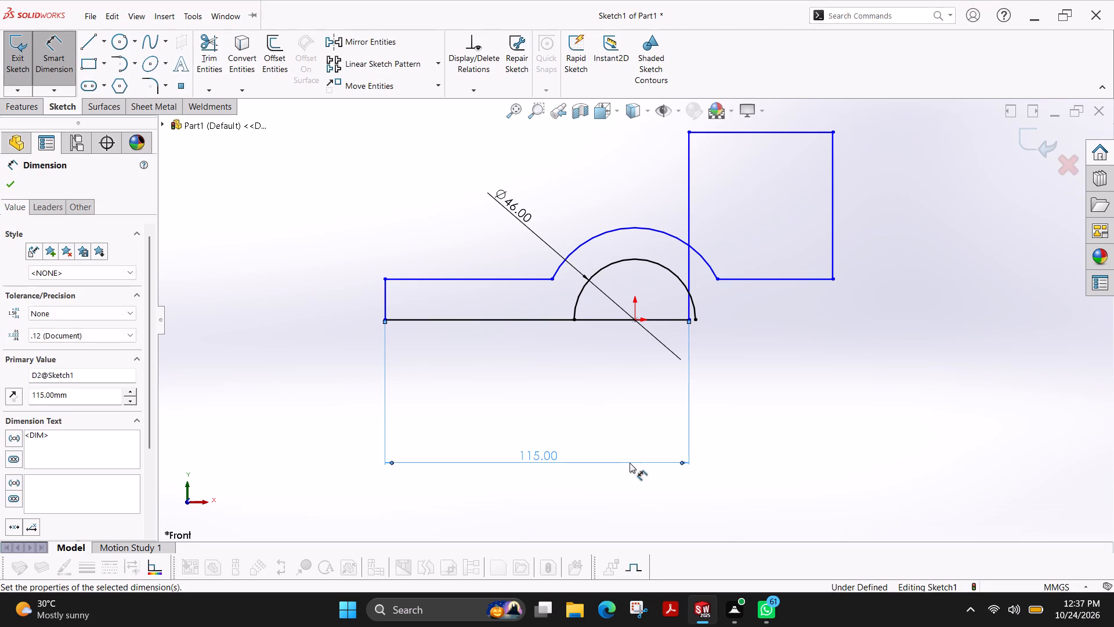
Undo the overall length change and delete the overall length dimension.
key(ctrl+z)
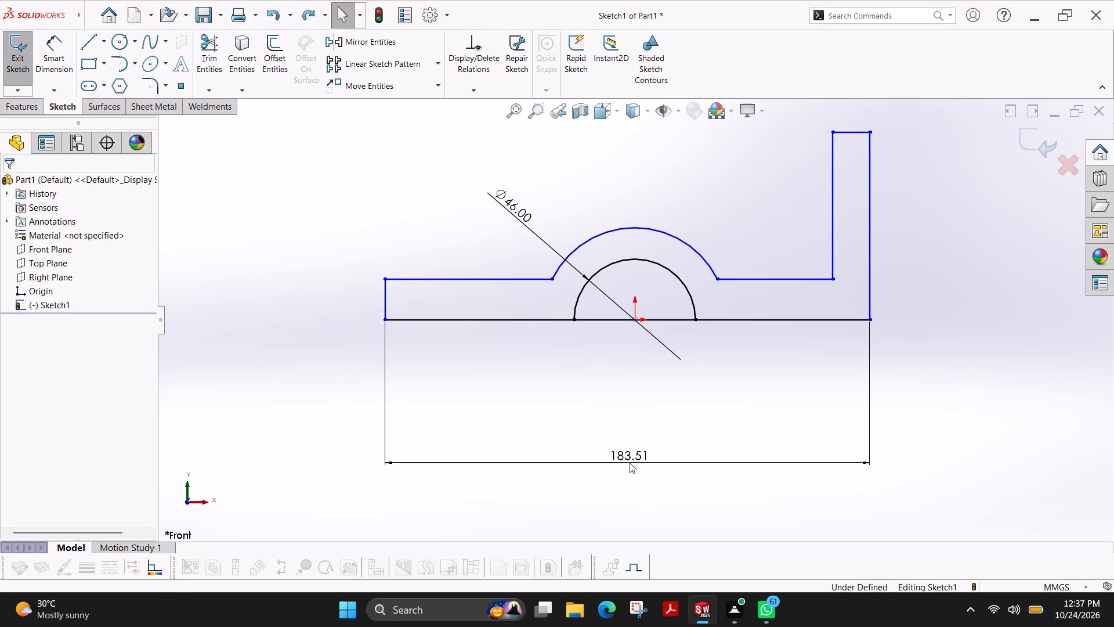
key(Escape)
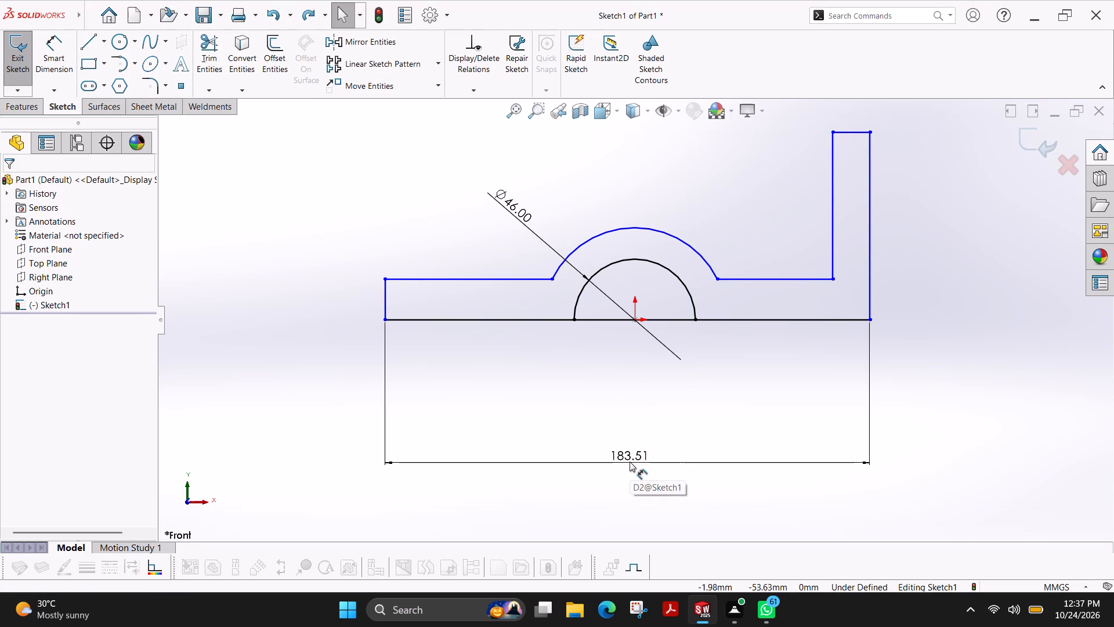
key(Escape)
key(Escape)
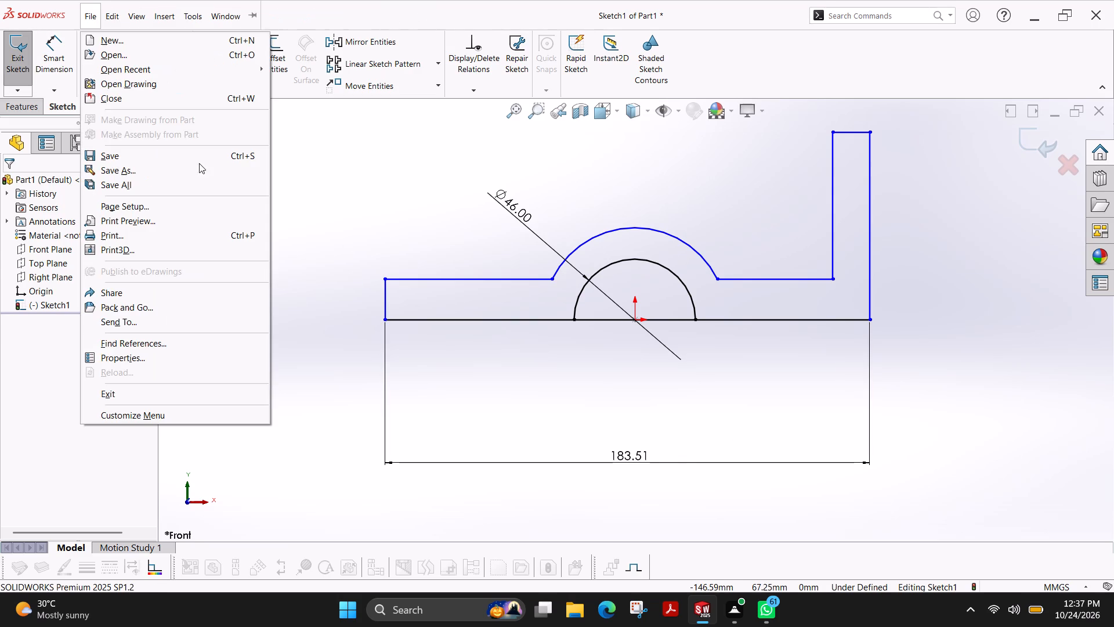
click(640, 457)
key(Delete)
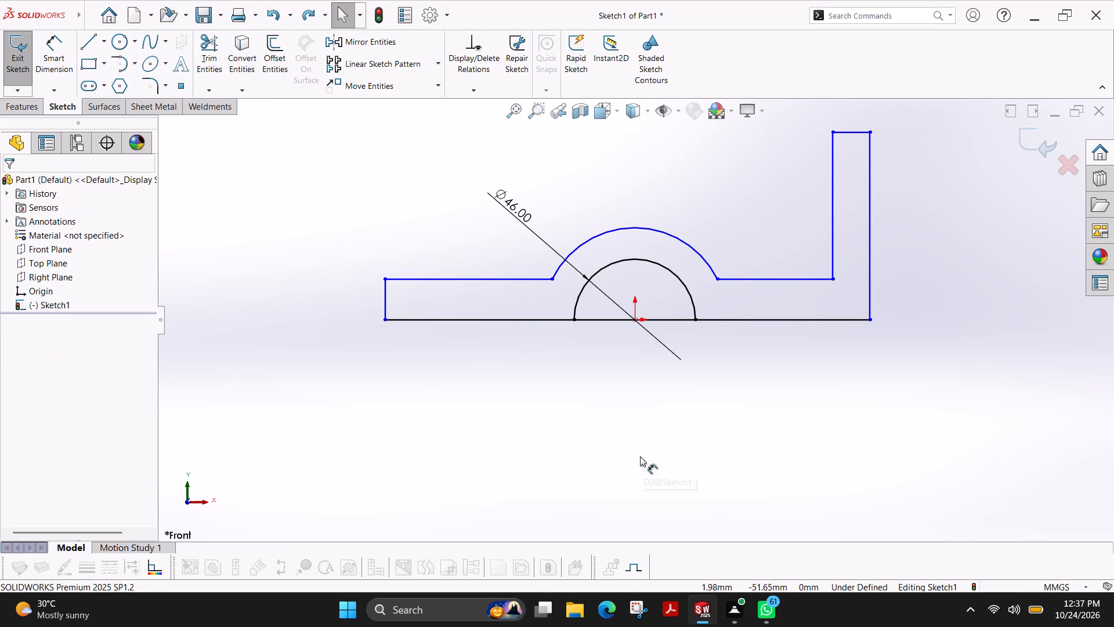
Trim away the base line segment spanning the opening of the inner arc.
click(56, 38)
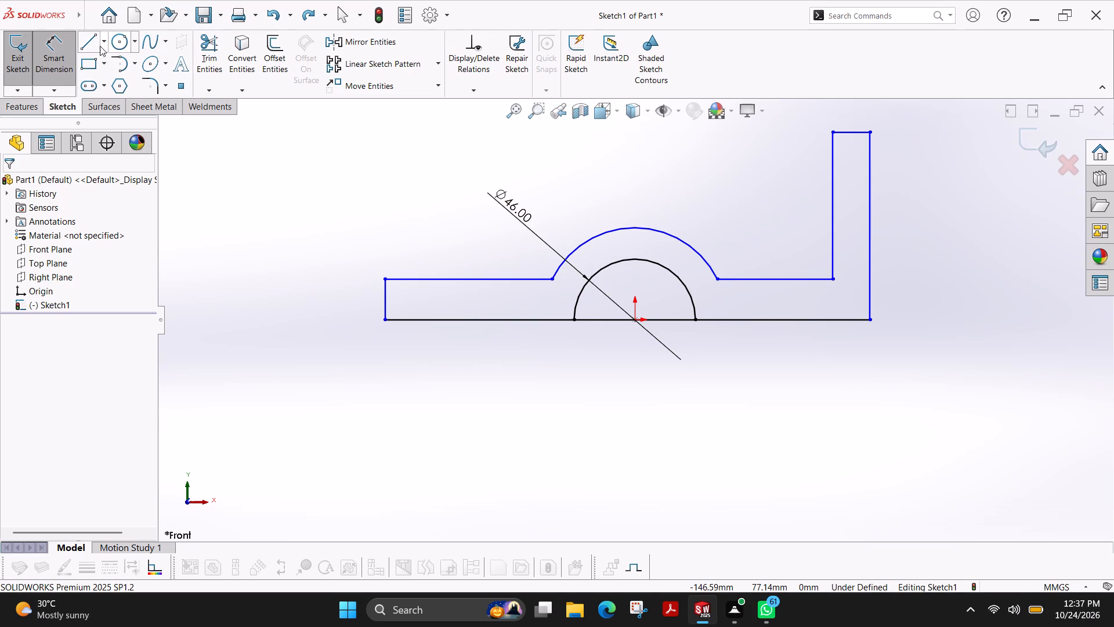
click(204, 43)
drag(612, 296, 614, 374)
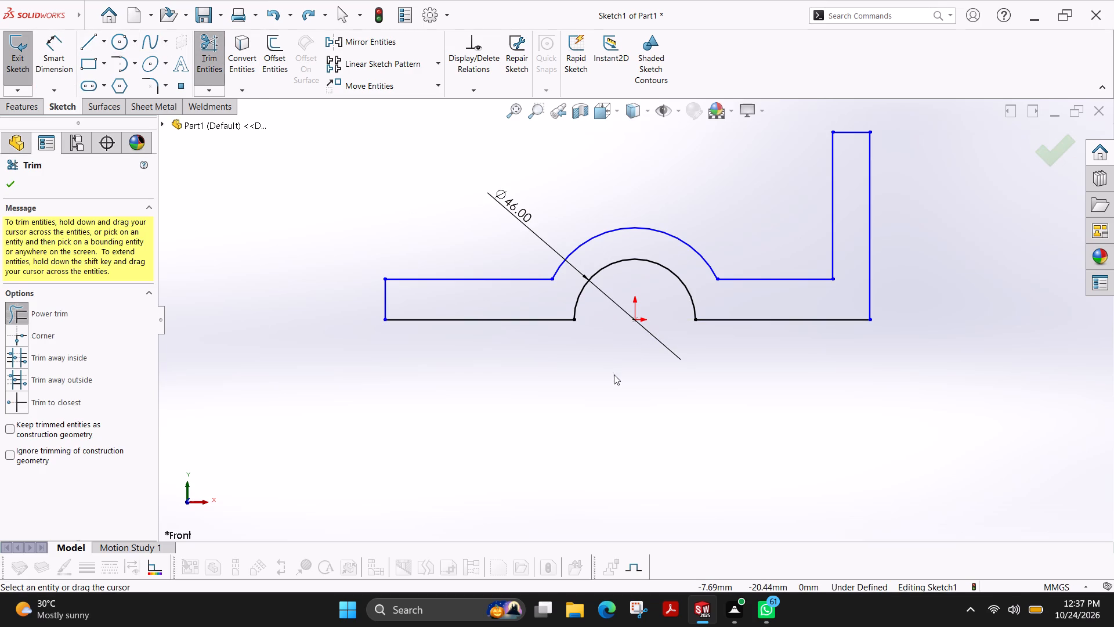
Dimension the horizontal distance from the origin to the upright's outer edge as 57 mm.
click(60, 53)
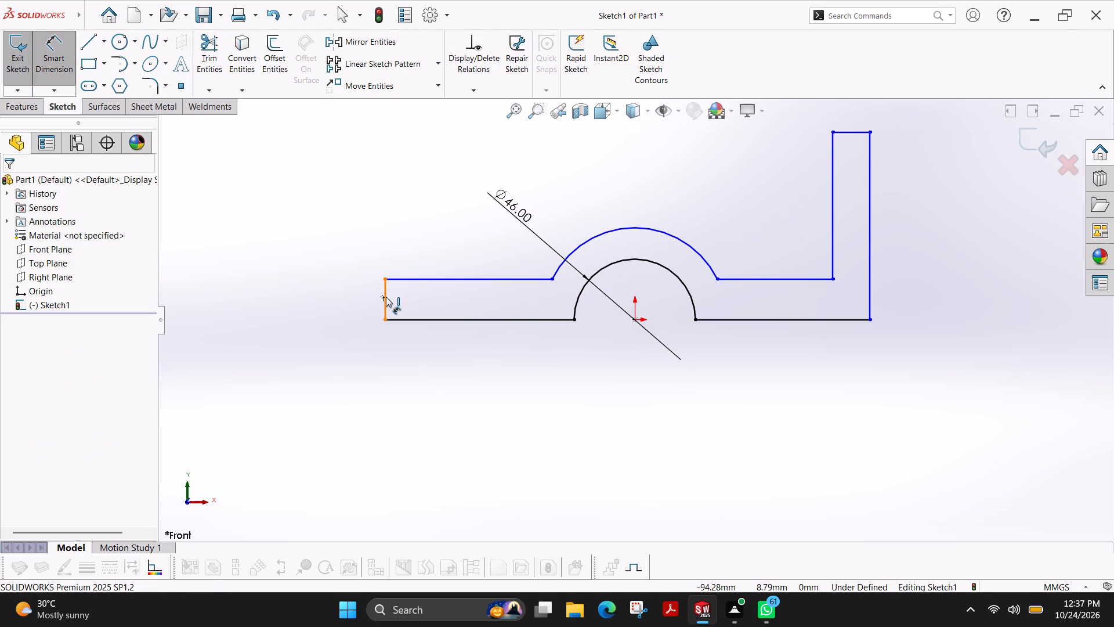
click(636, 320)
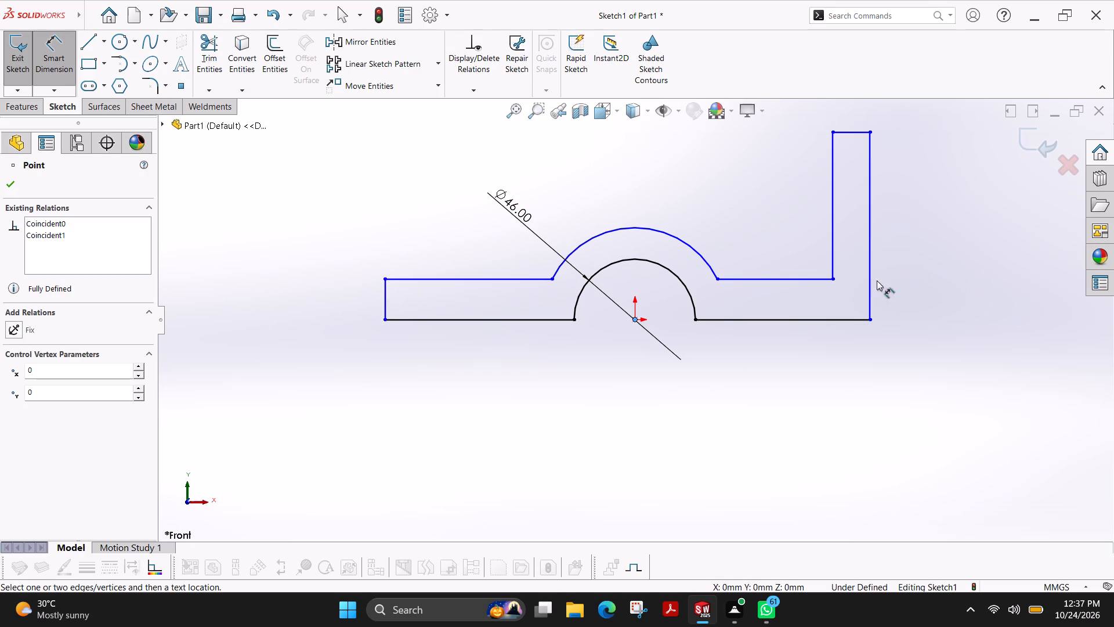
click(867, 294)
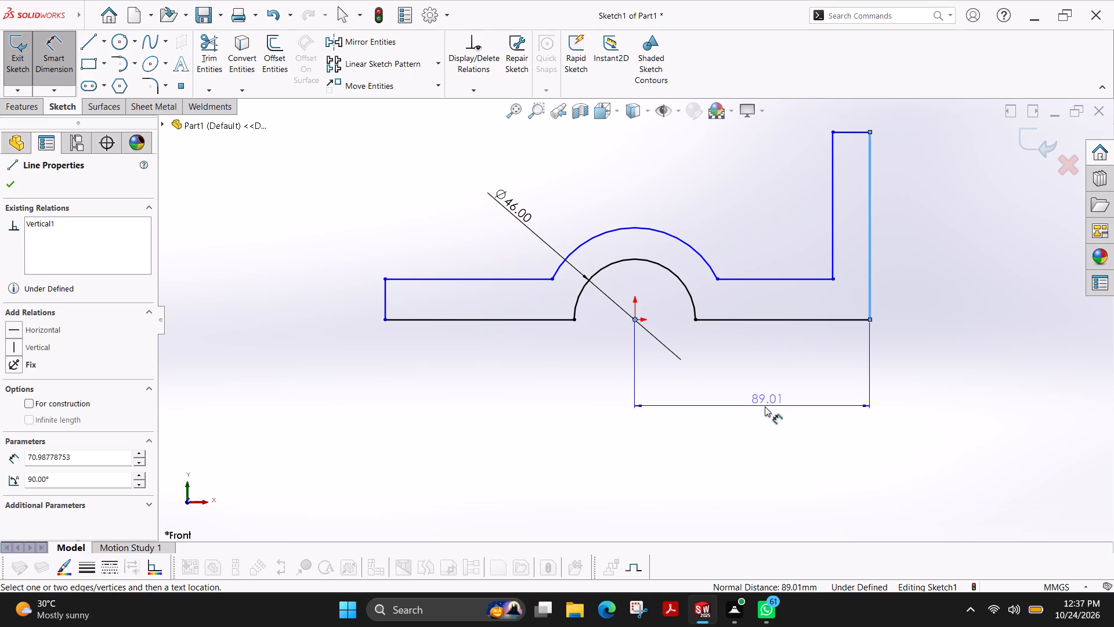
click(765, 406)
text(57)
key(Return)
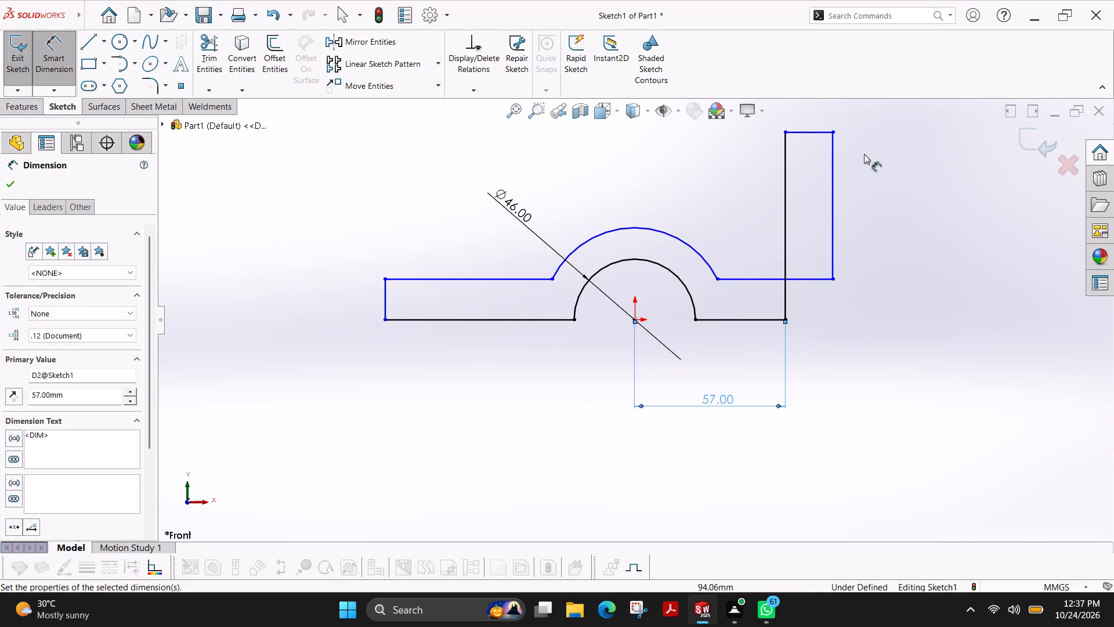
Move the upright's free top corner to the arch side of its 57 mm edge, making it about 12 mm wide and 66 mm tall.
drag(834, 134, 736, 158)
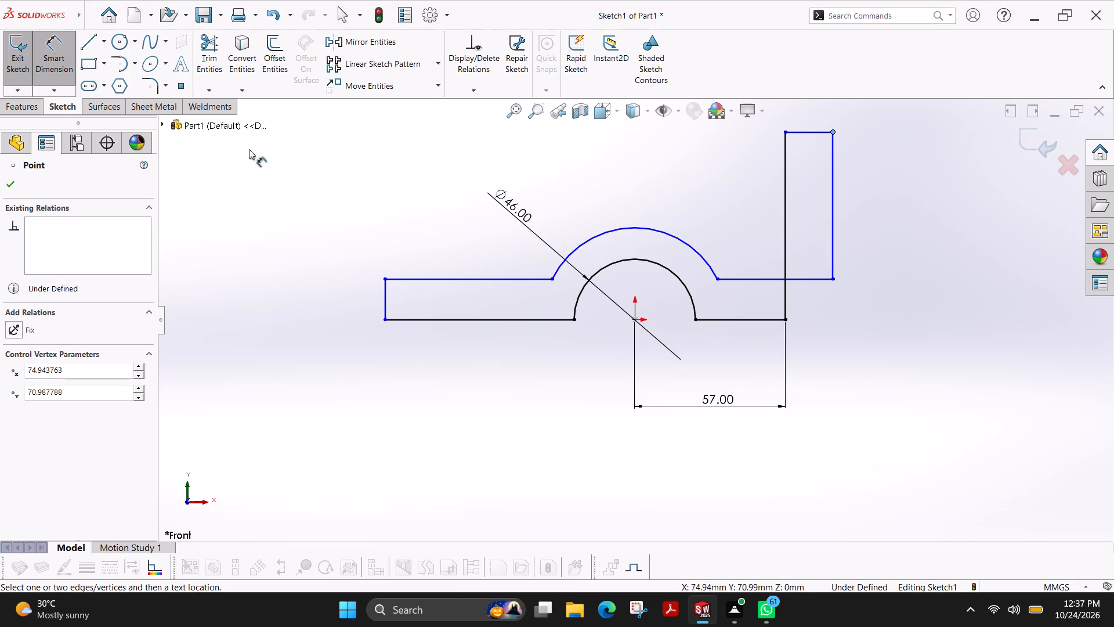
key(Escape)
key(Escape)
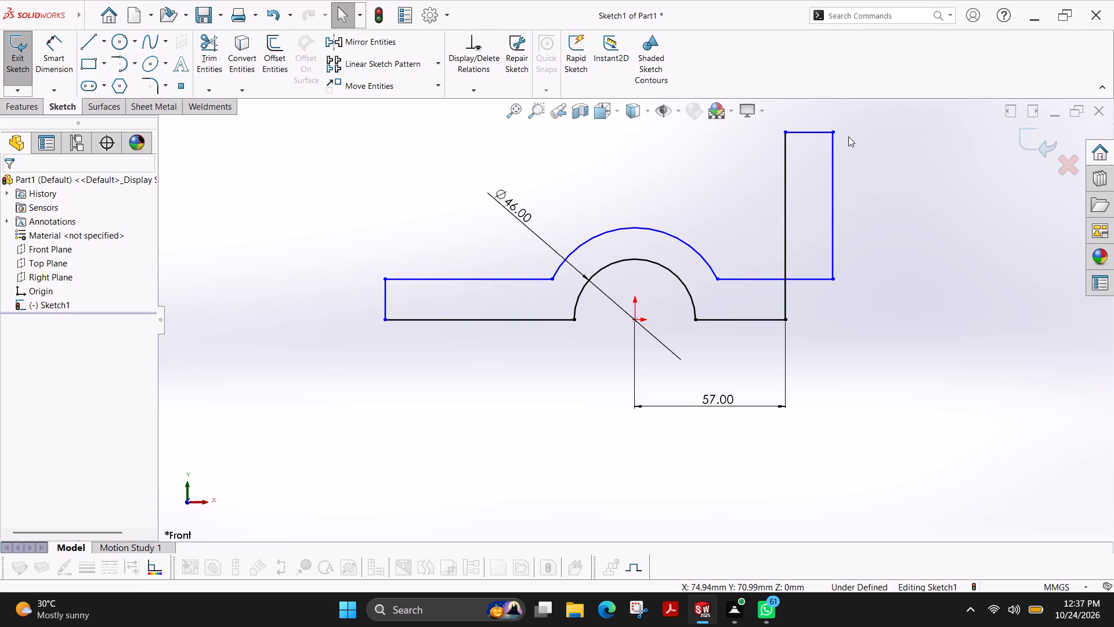
drag(831, 134, 753, 141)
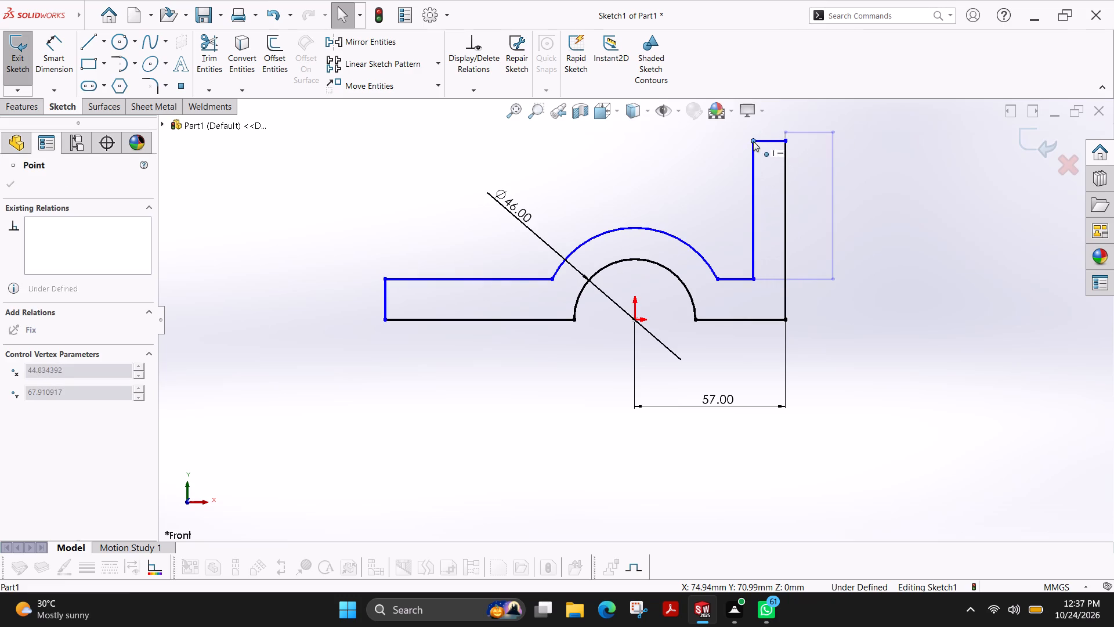
drag(753, 141, 753, 145)
key(Escape)
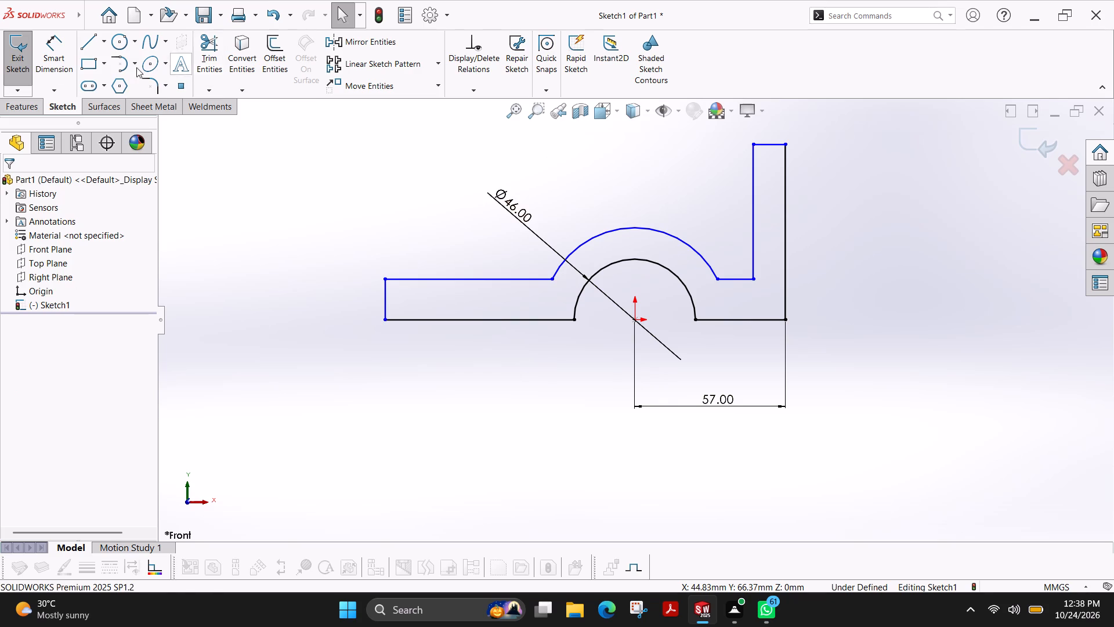
Dimension the upright's height from the base line to its top edge as 42 mm.
click(53, 61)
click(752, 320)
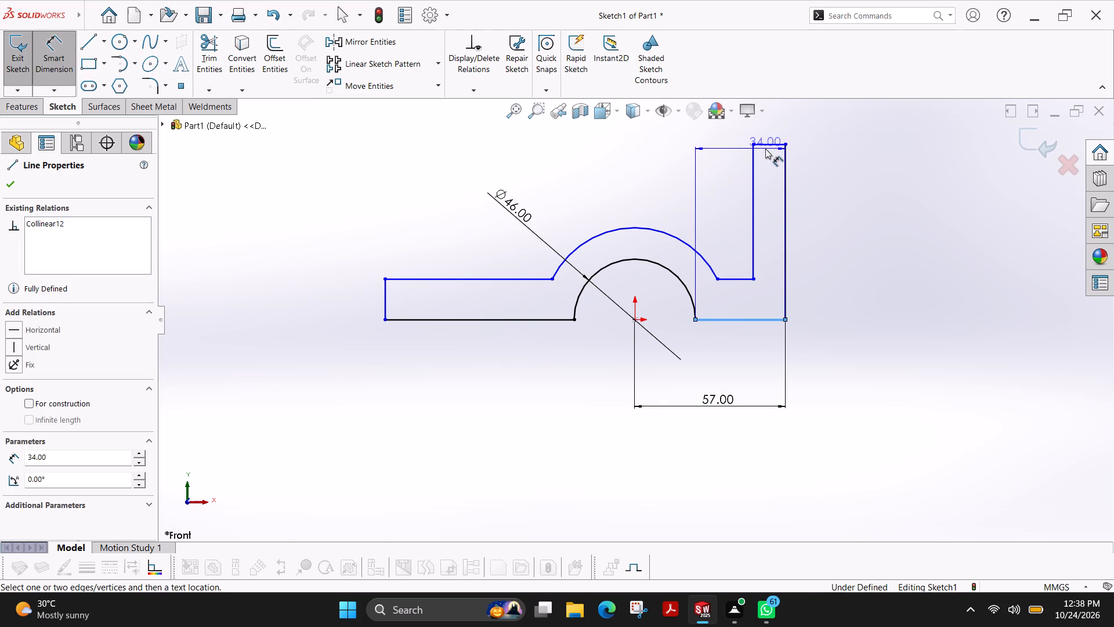
click(765, 147)
click(845, 233)
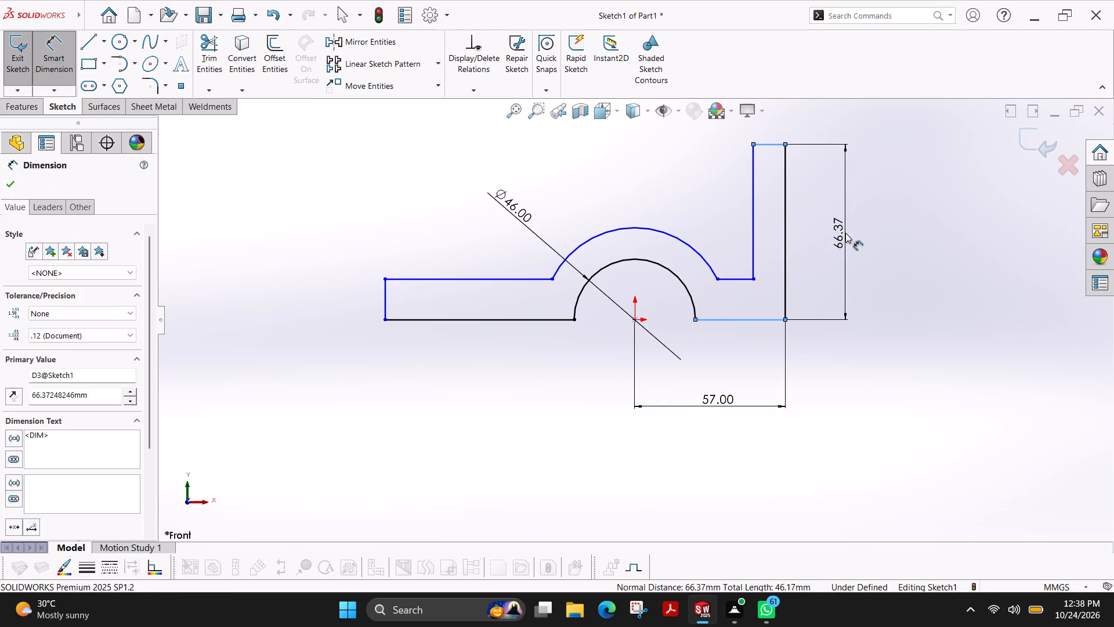
text(42)
key(Return)
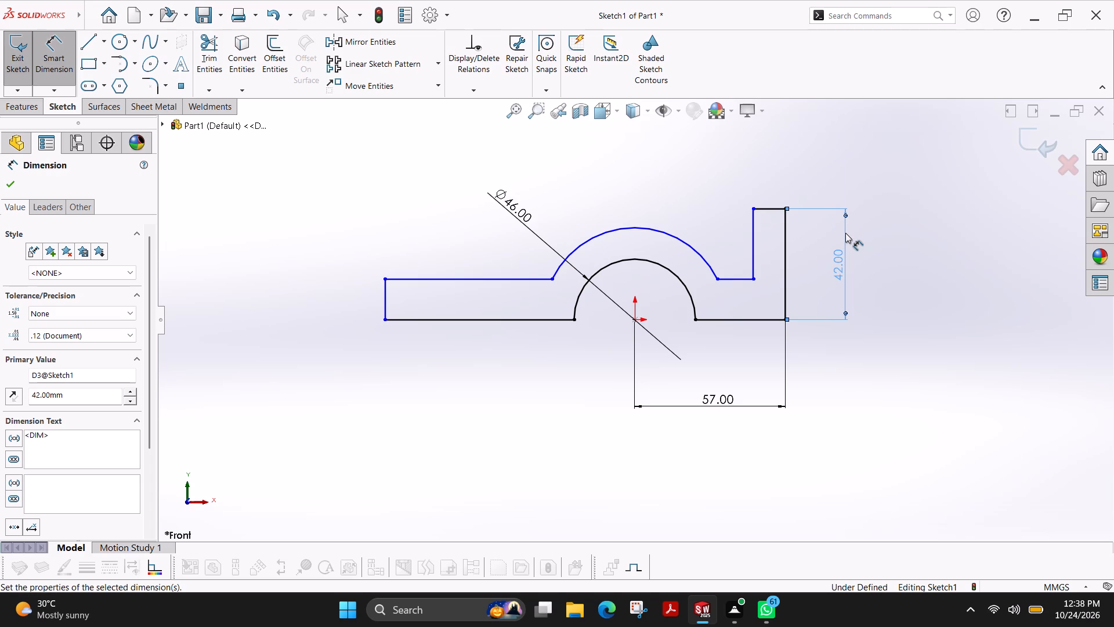
Dimension the profile's overall length between its two outer vertical edges as 115 mm.
click(385, 295)
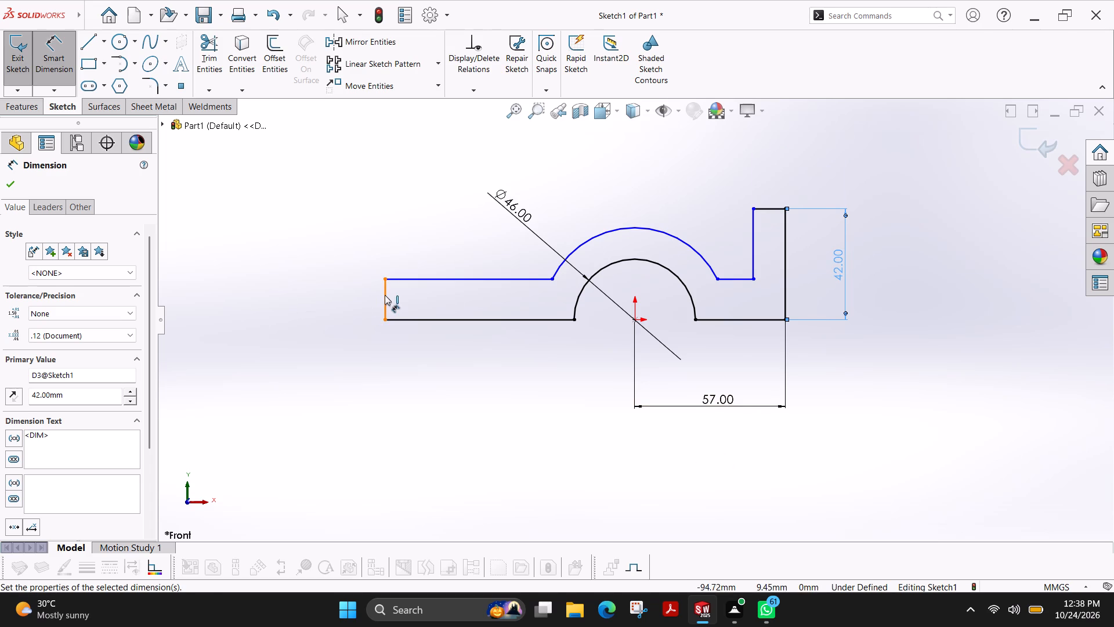
click(783, 297)
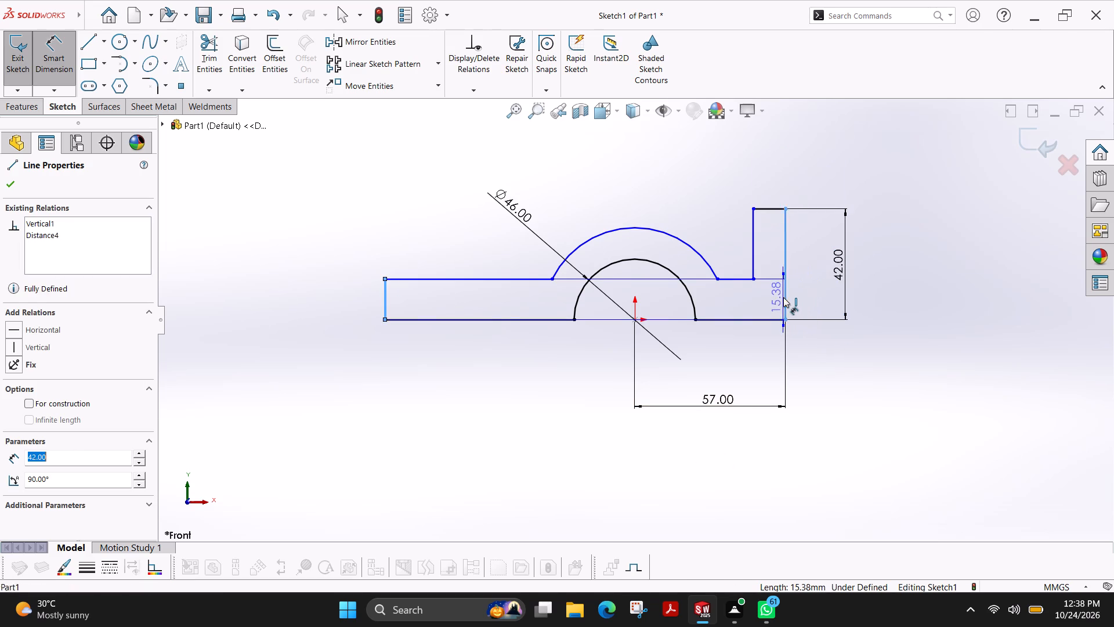
click(632, 462)
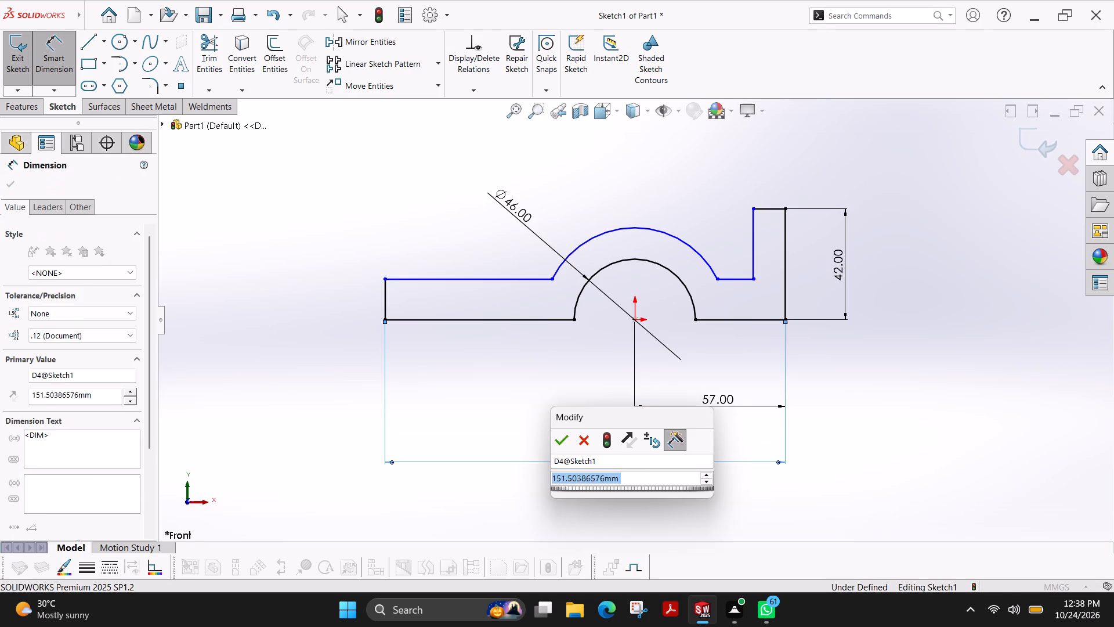
text(115)
key(Return)
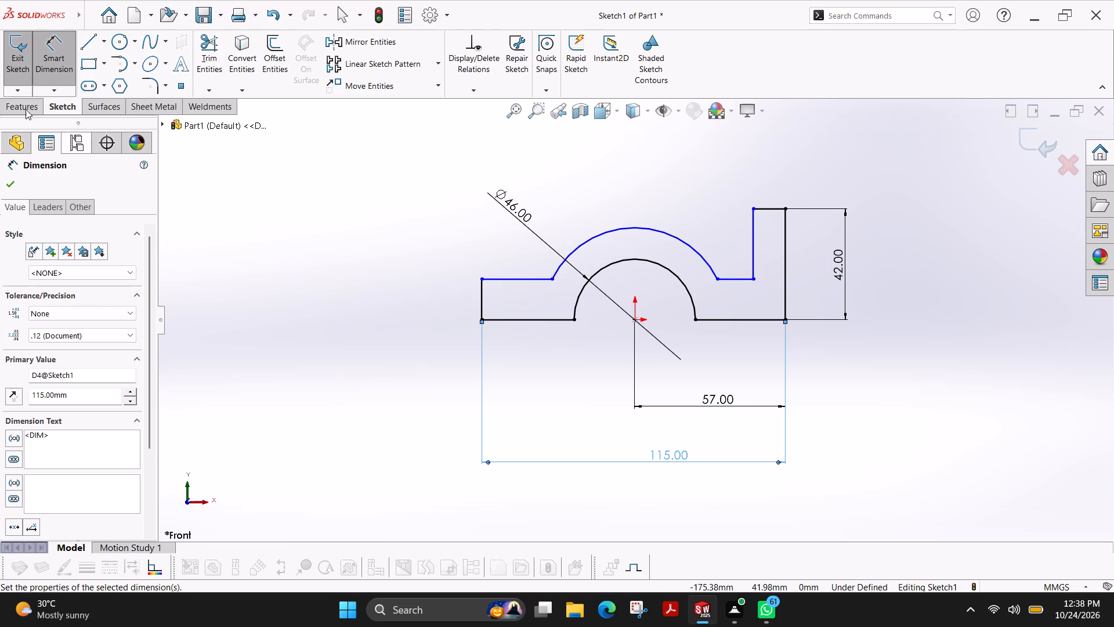
click(15, 181)
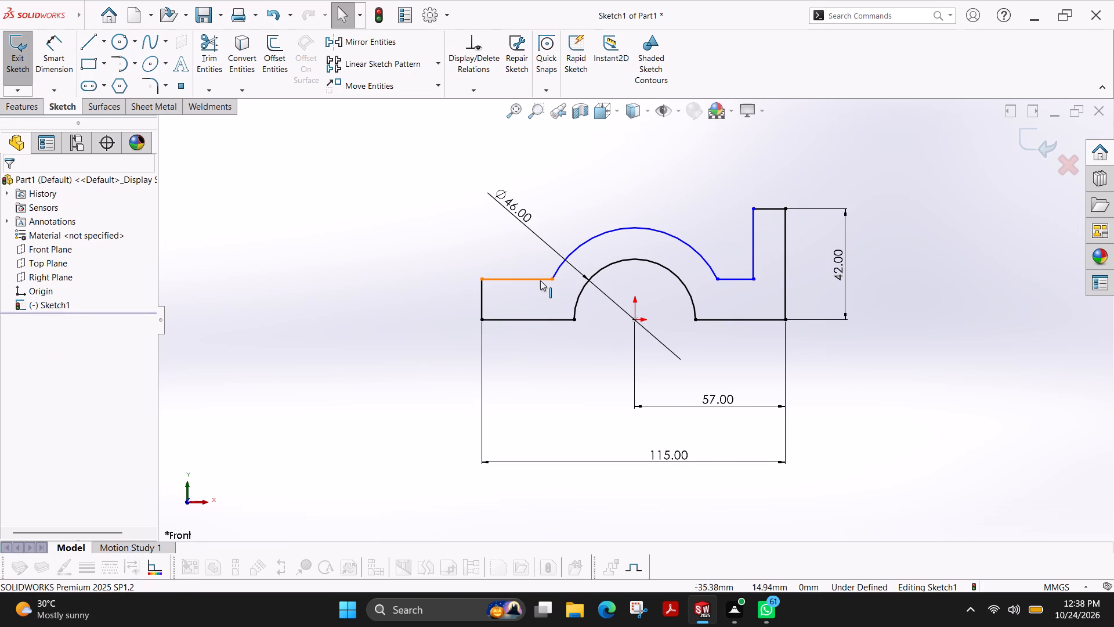
Lower the top line of the flange opposite the upright until both flanges are about 8 mm thick.
drag(537, 278, 536, 292)
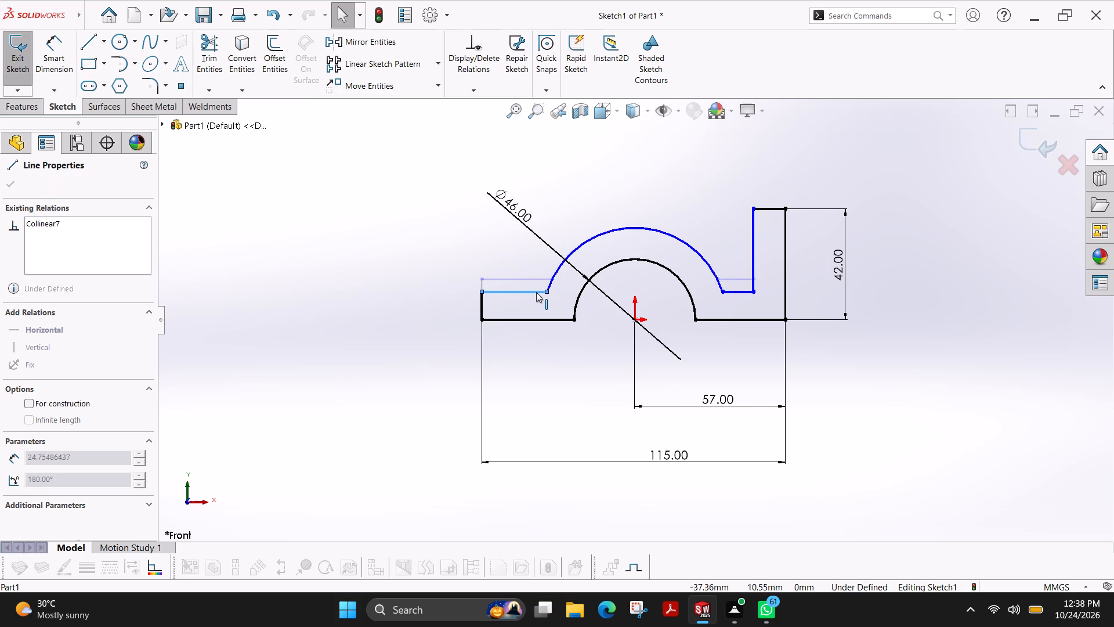
drag(536, 292, 536, 298)
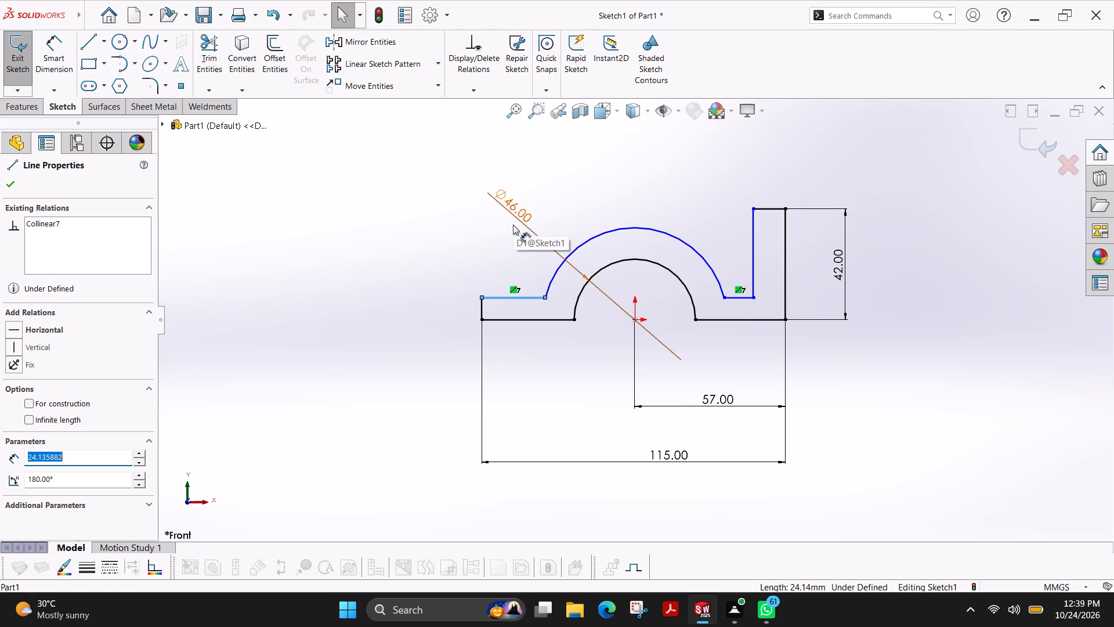
click(12, 178)
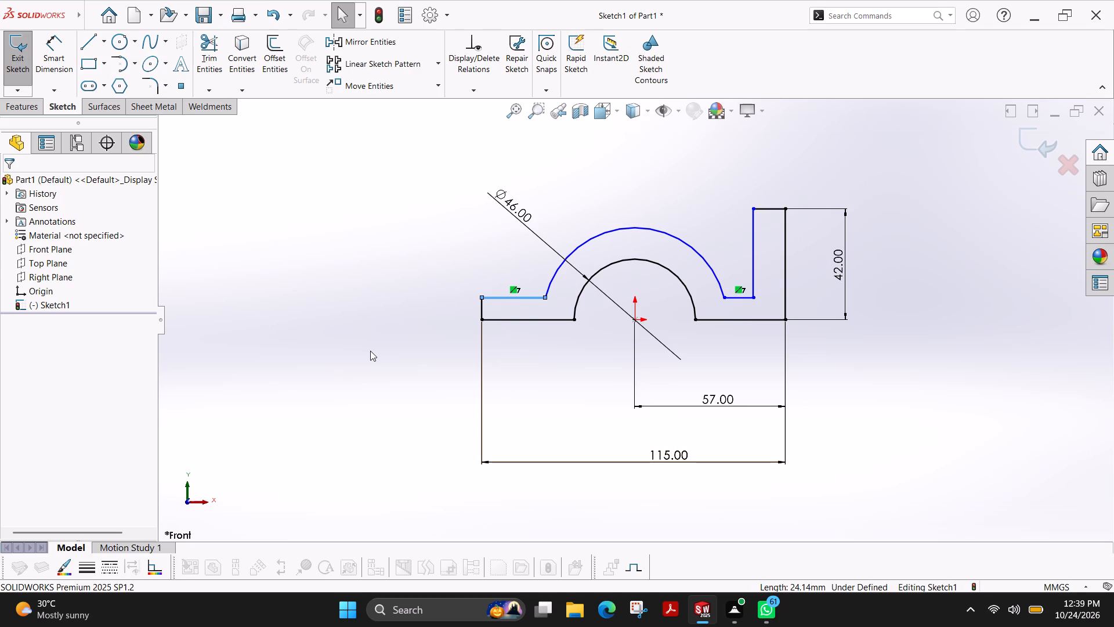
click(104, 91)
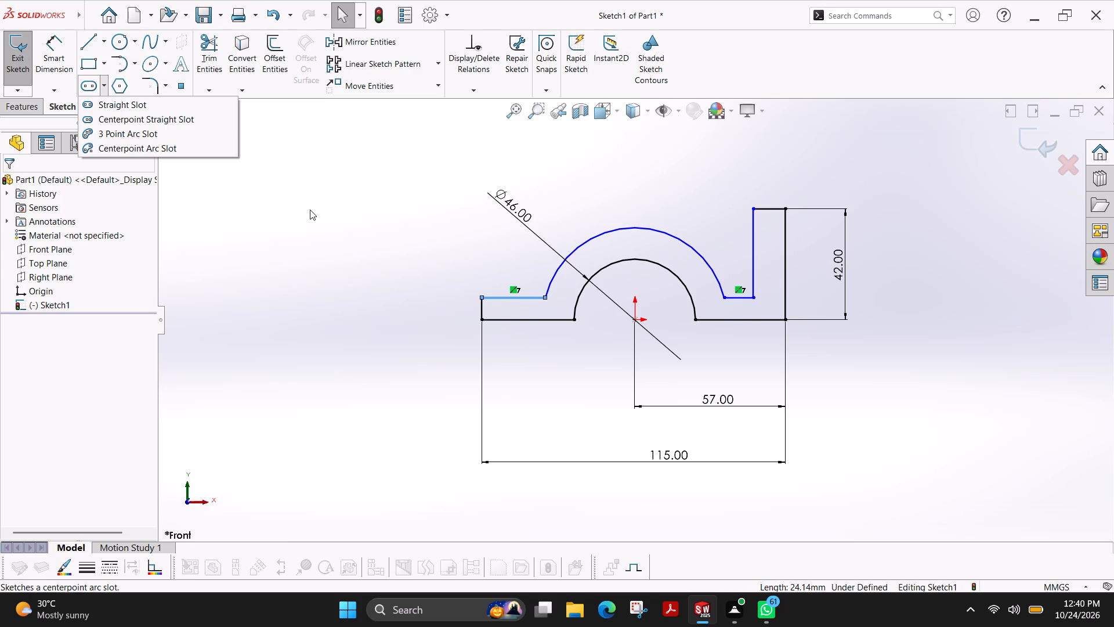
Dimension the upright's width between its two vertical edges as 9 mm.
click(46, 46)
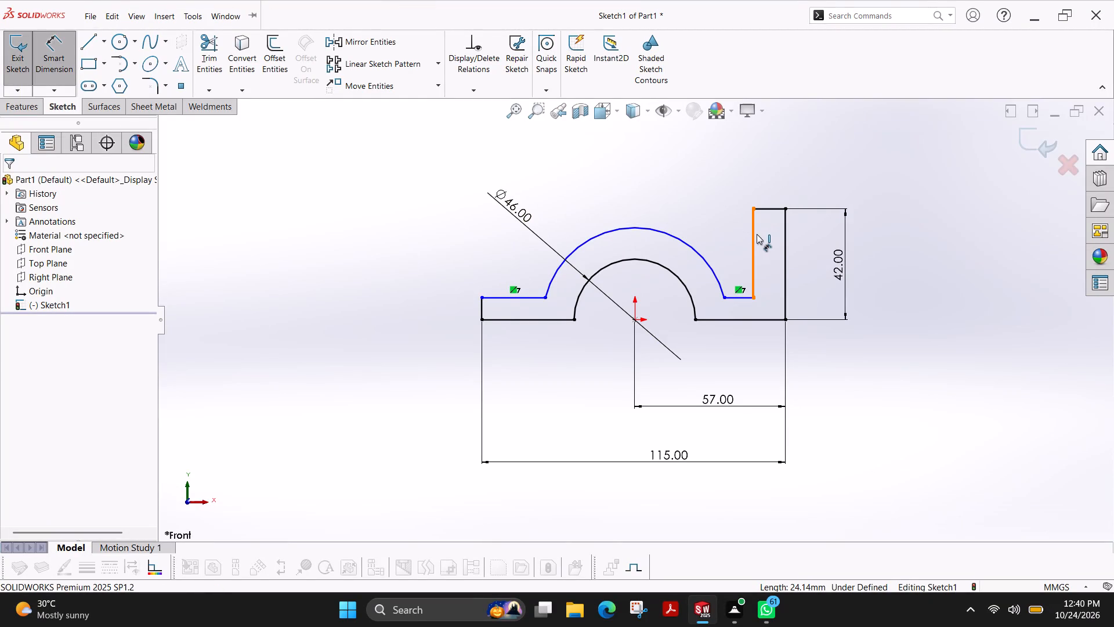
click(751, 242)
click(787, 240)
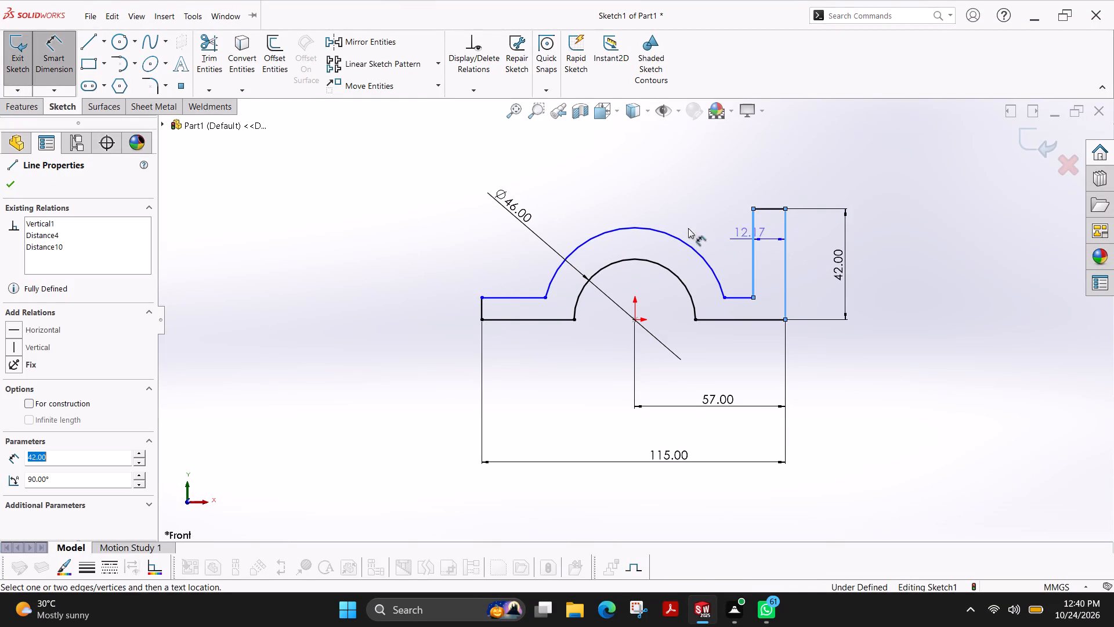
click(695, 171)
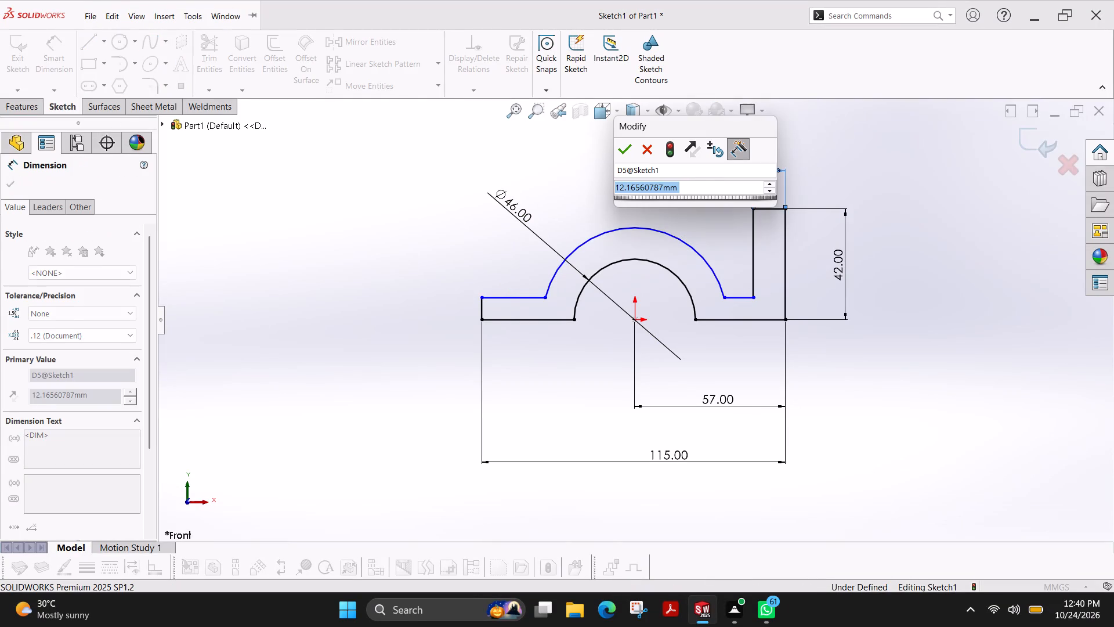
key(9)
key(Return)
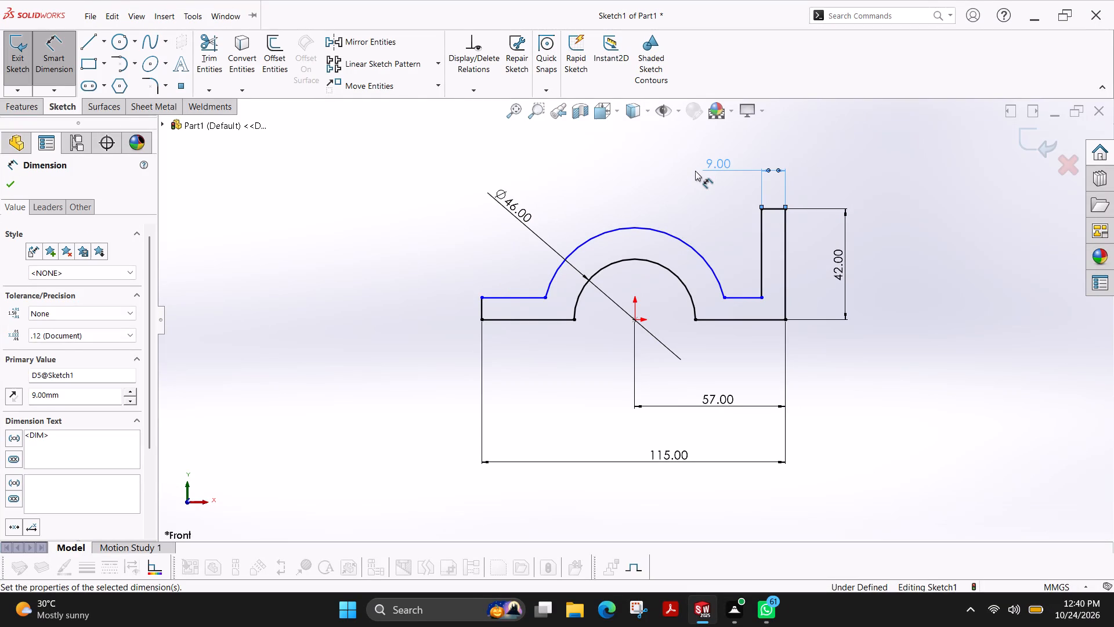
Dimension the thickness of the flange between the arch and the upright as 9 mm.
click(744, 301)
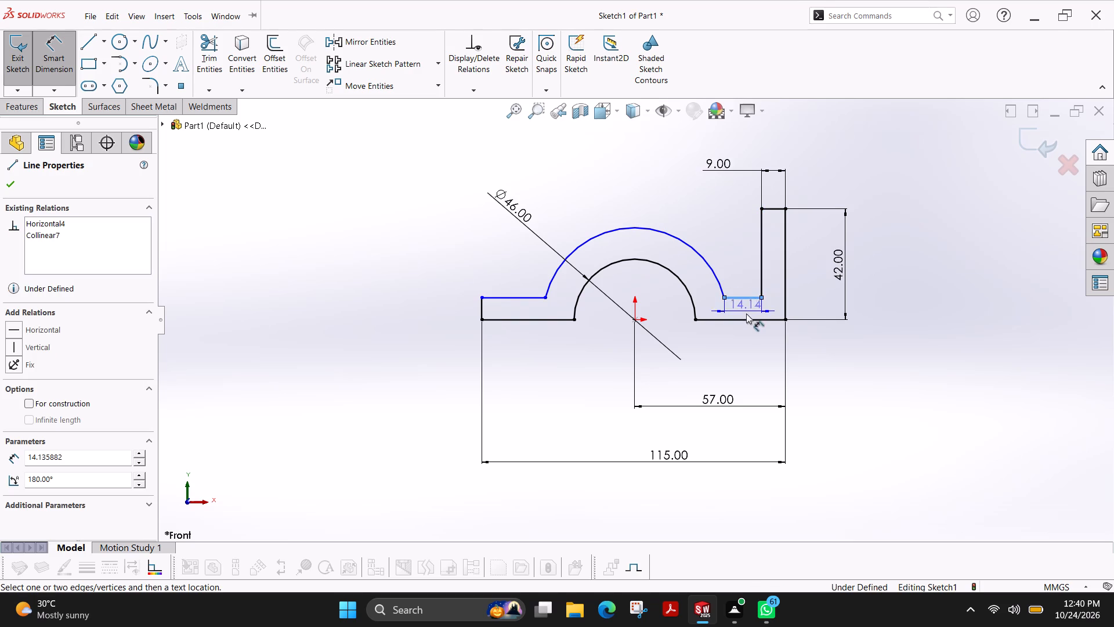
click(744, 319)
click(761, 350)
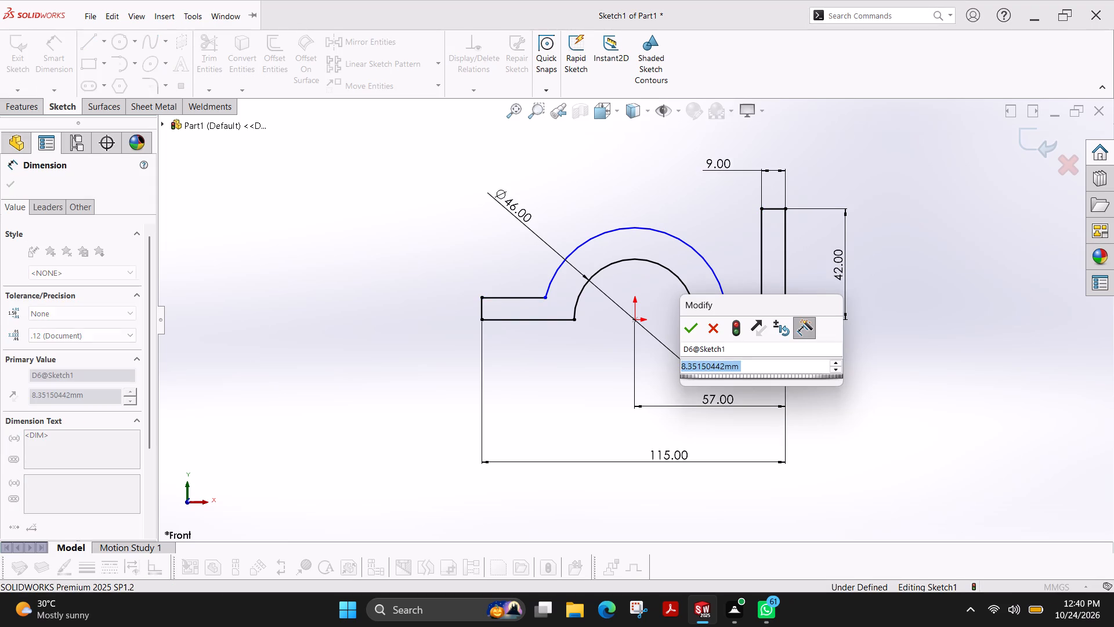
key(9)
key(Return)
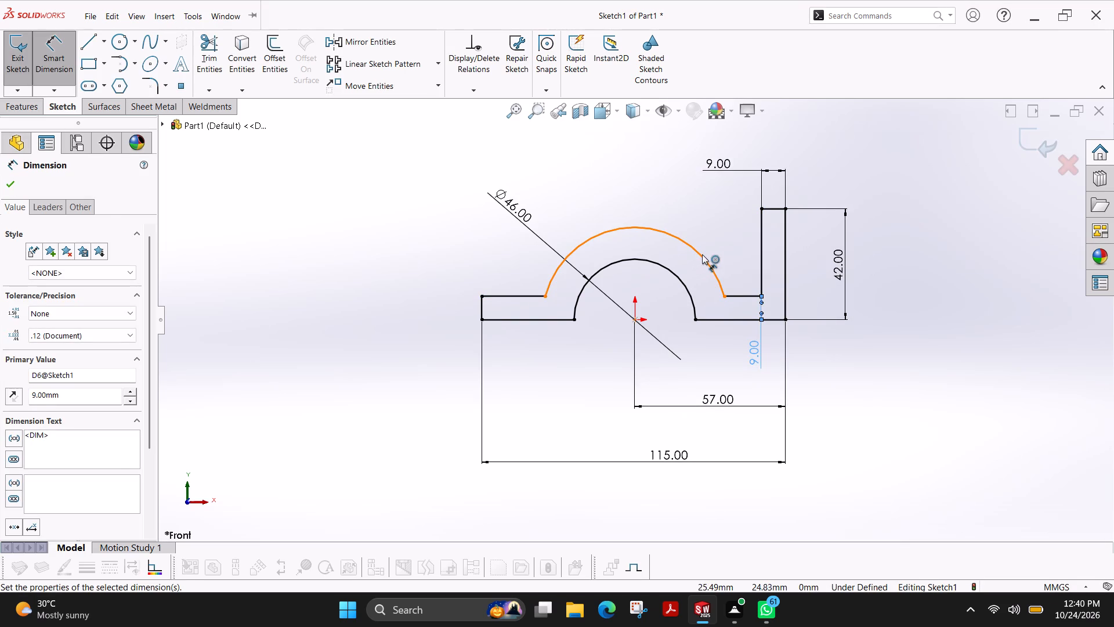
Dimension the arch's wall thickness between the outer and inner arcs as 9 mm.
click(702, 254)
click(676, 275)
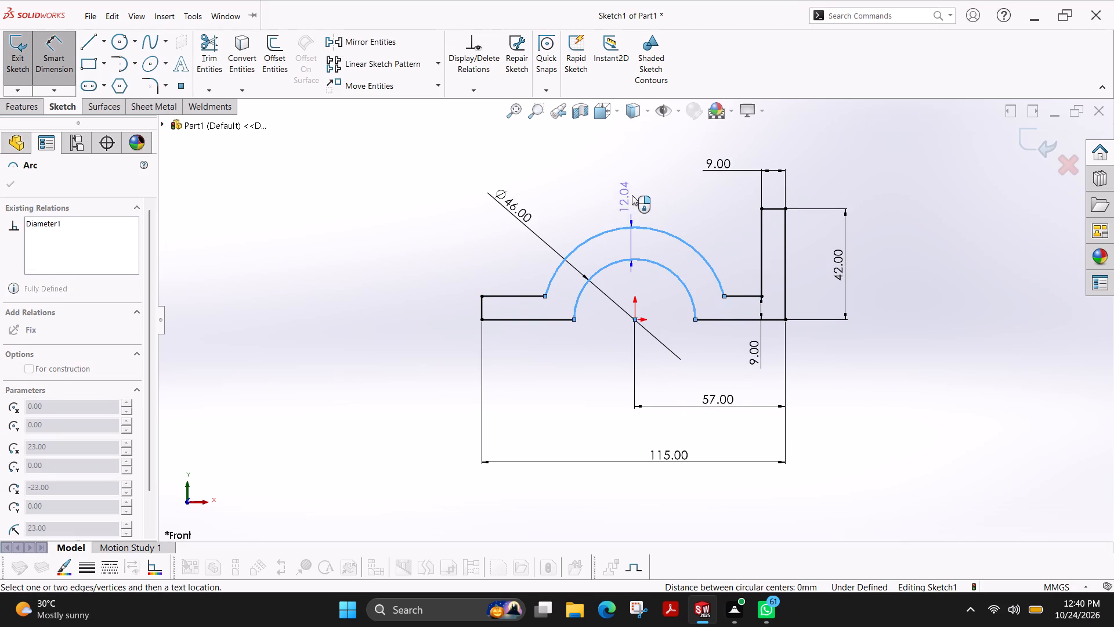
click(632, 184)
key(9)
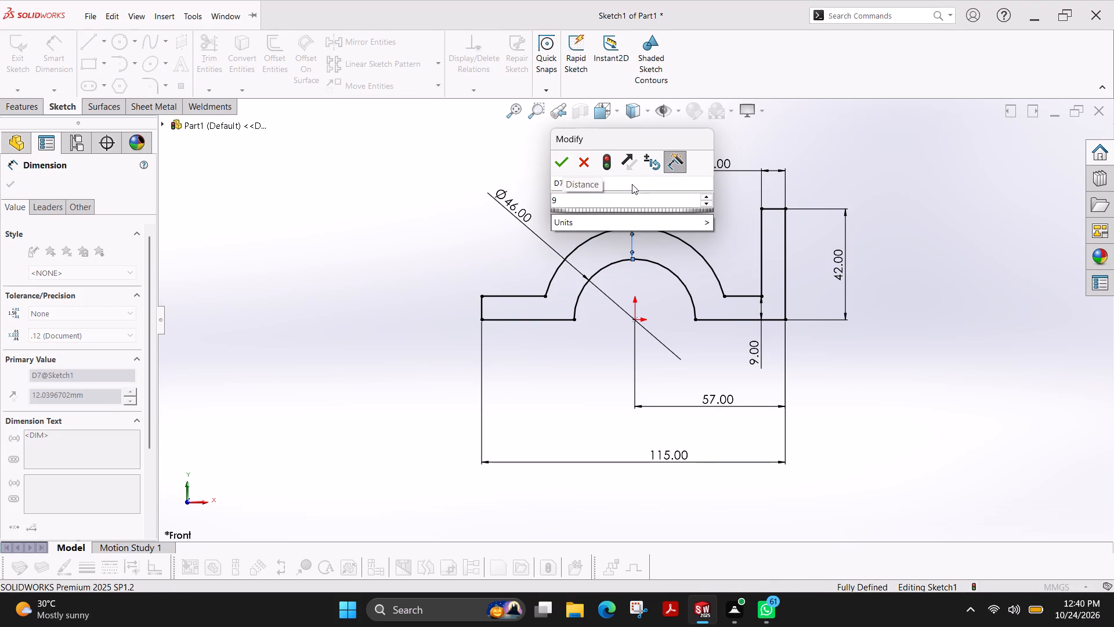
key(Return)
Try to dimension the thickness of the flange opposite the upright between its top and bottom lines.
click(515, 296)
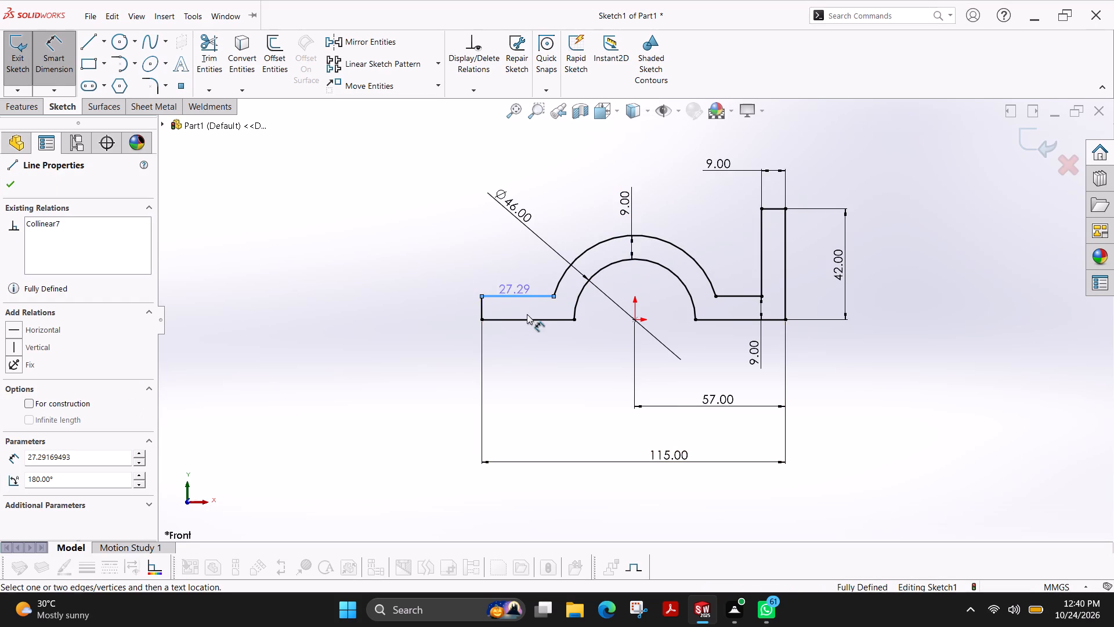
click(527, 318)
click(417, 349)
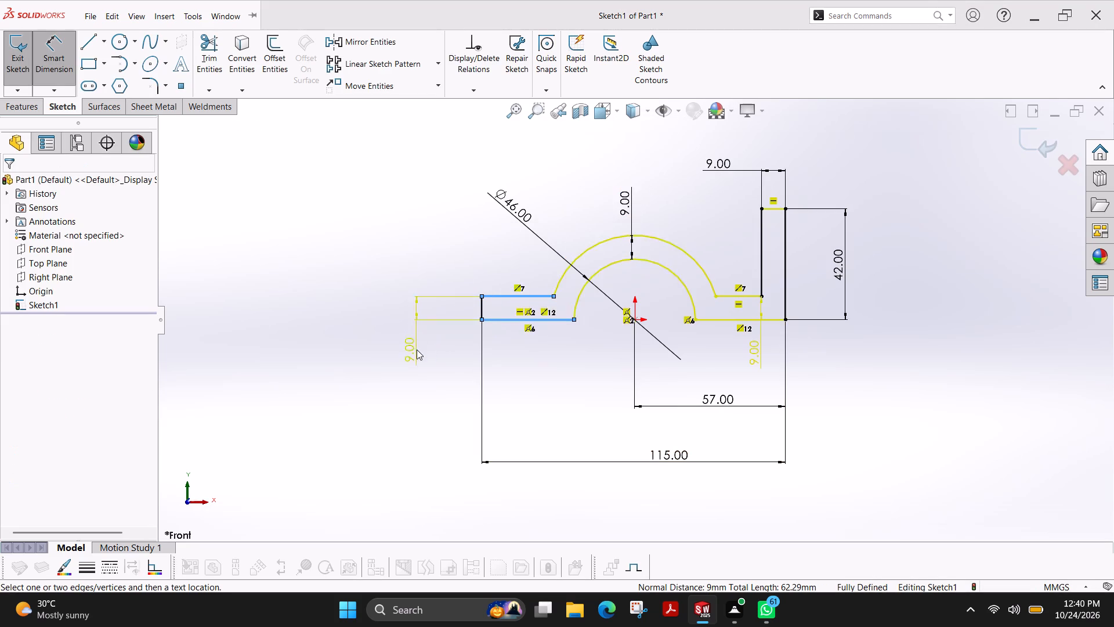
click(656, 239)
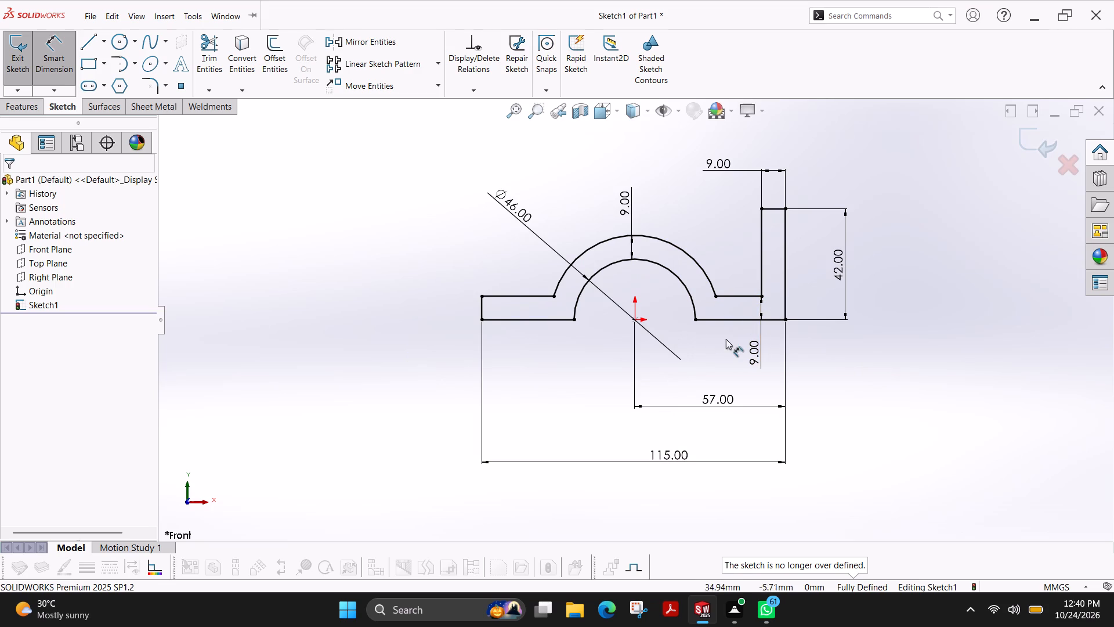
Extrude the arched profile 50 mm using the Mid Plane end condition.
click(24, 113)
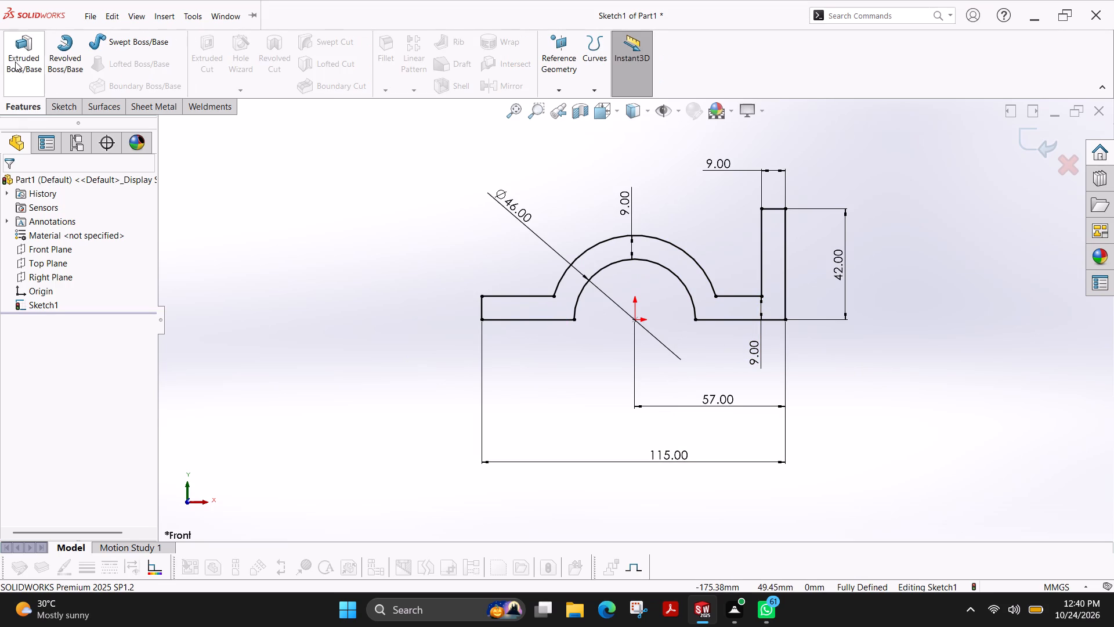
click(13, 55)
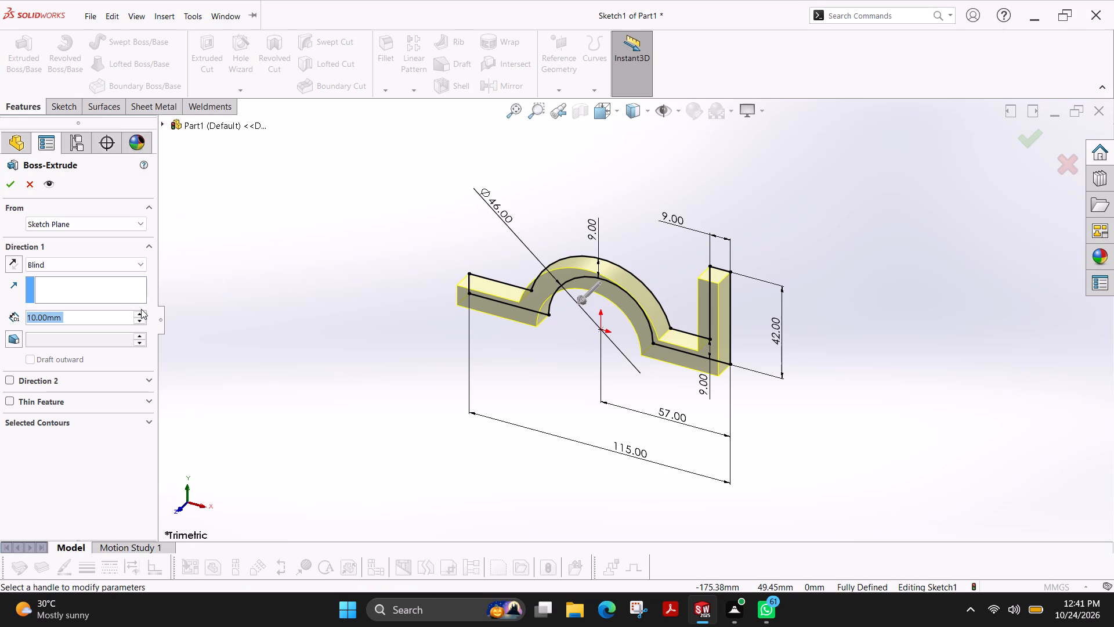
click(84, 261)
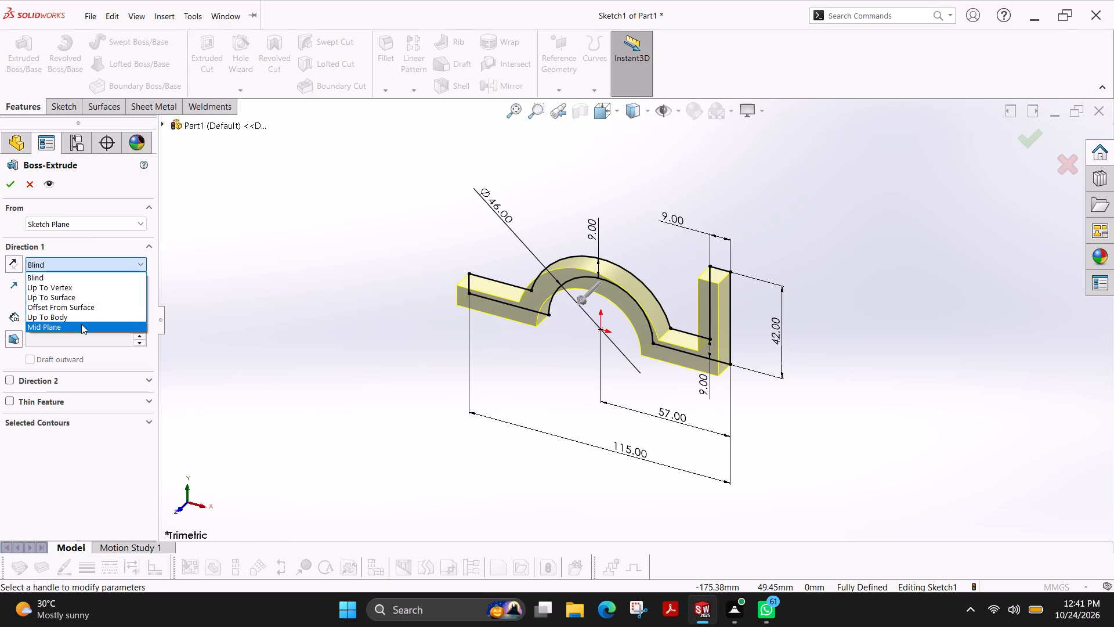
click(81, 324)
click(141, 313)
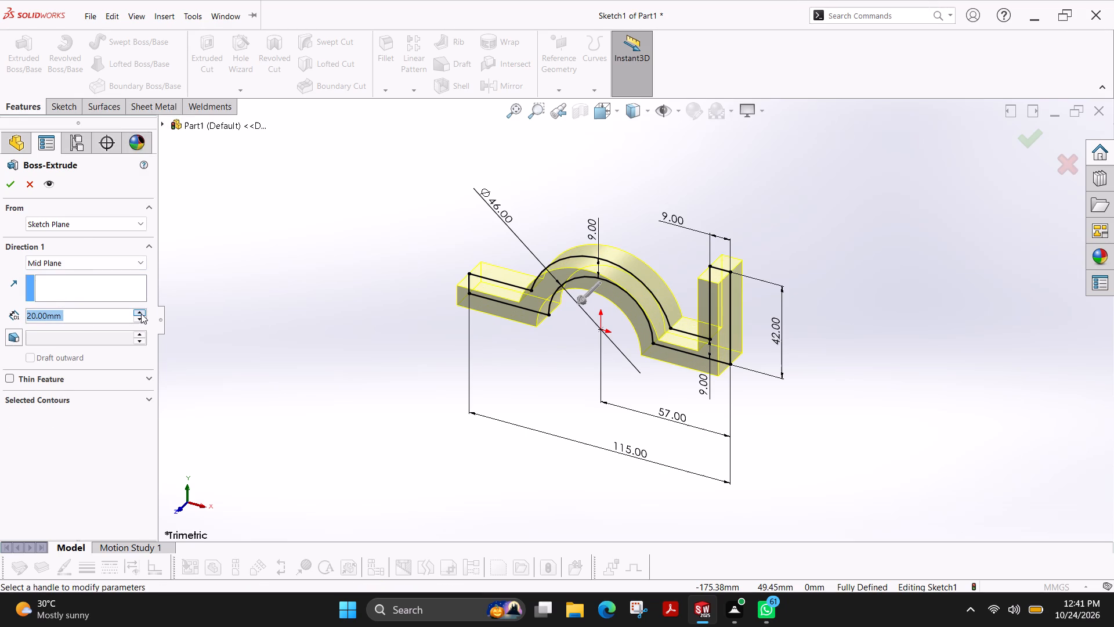
double_click(140, 313)
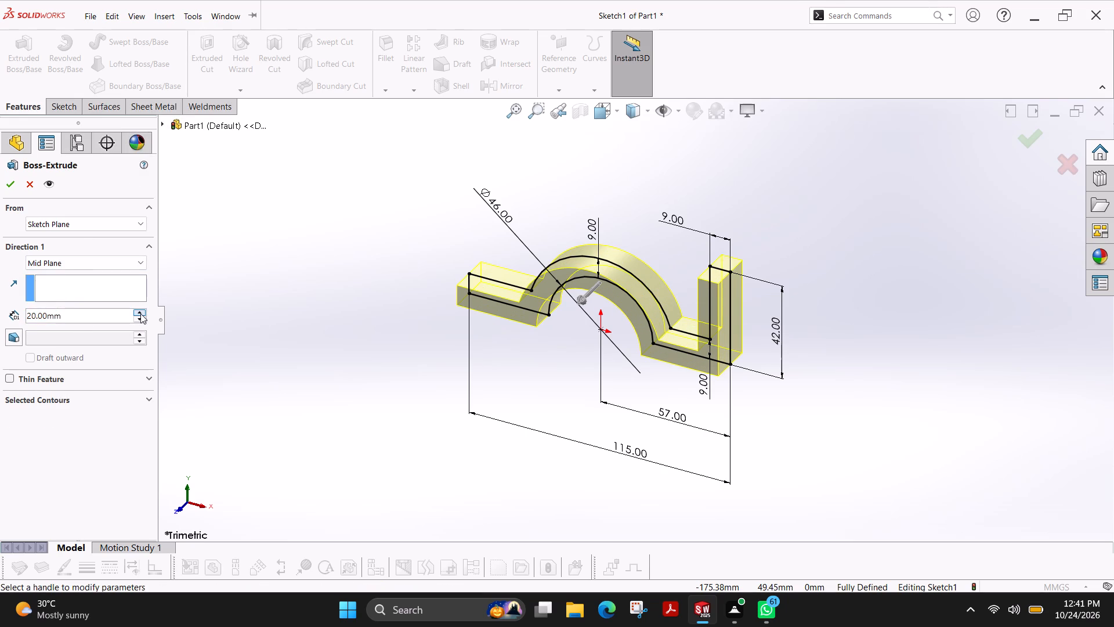
click(140, 313)
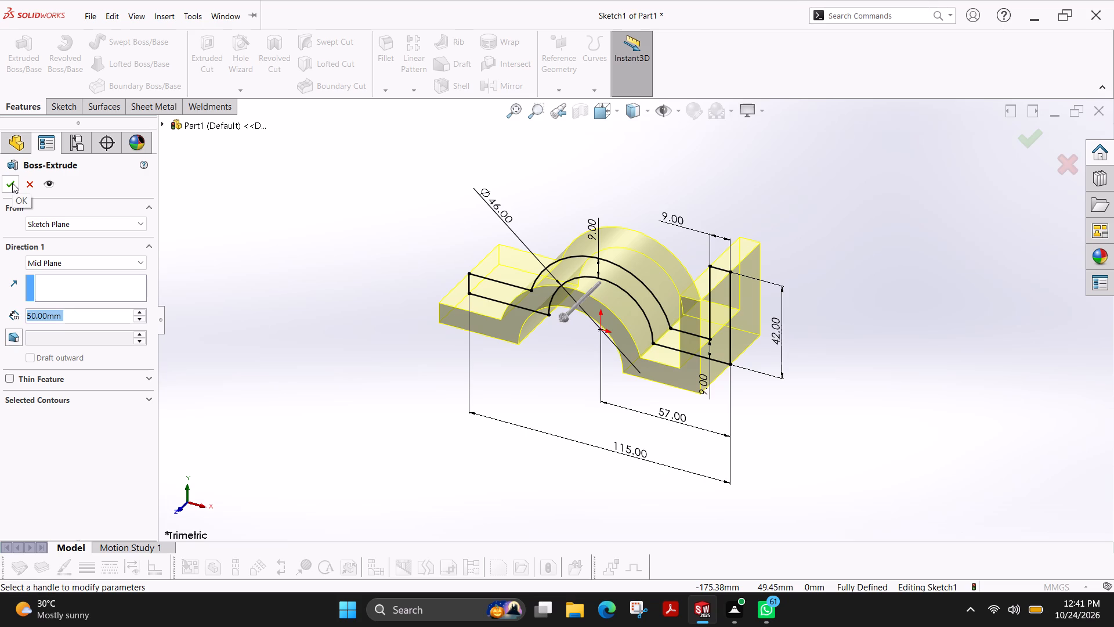
click(12, 183)
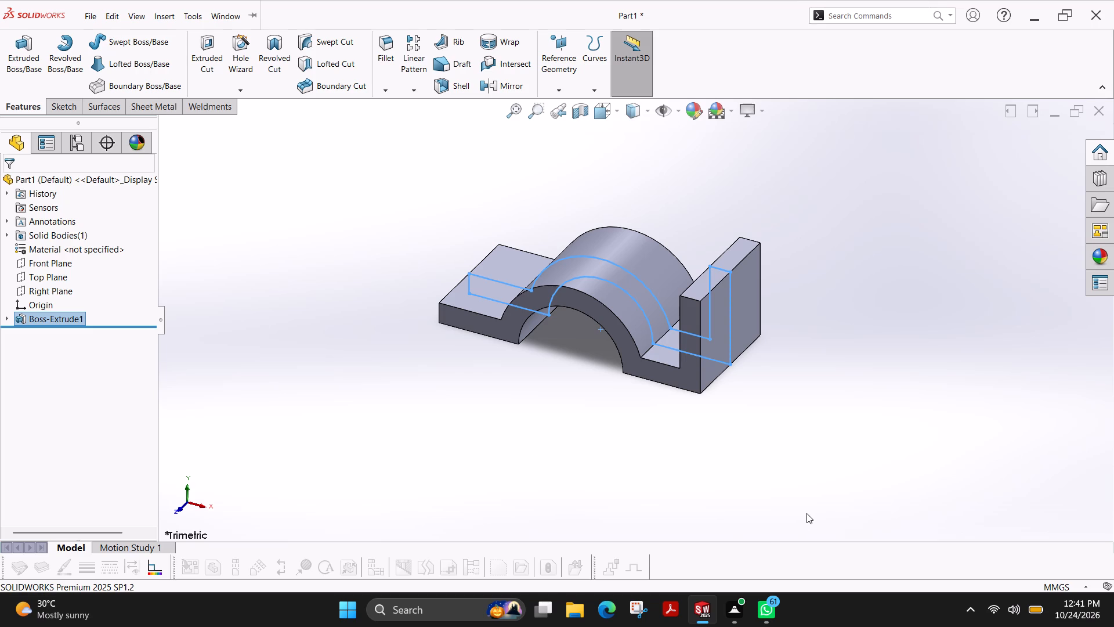
key(Escape)
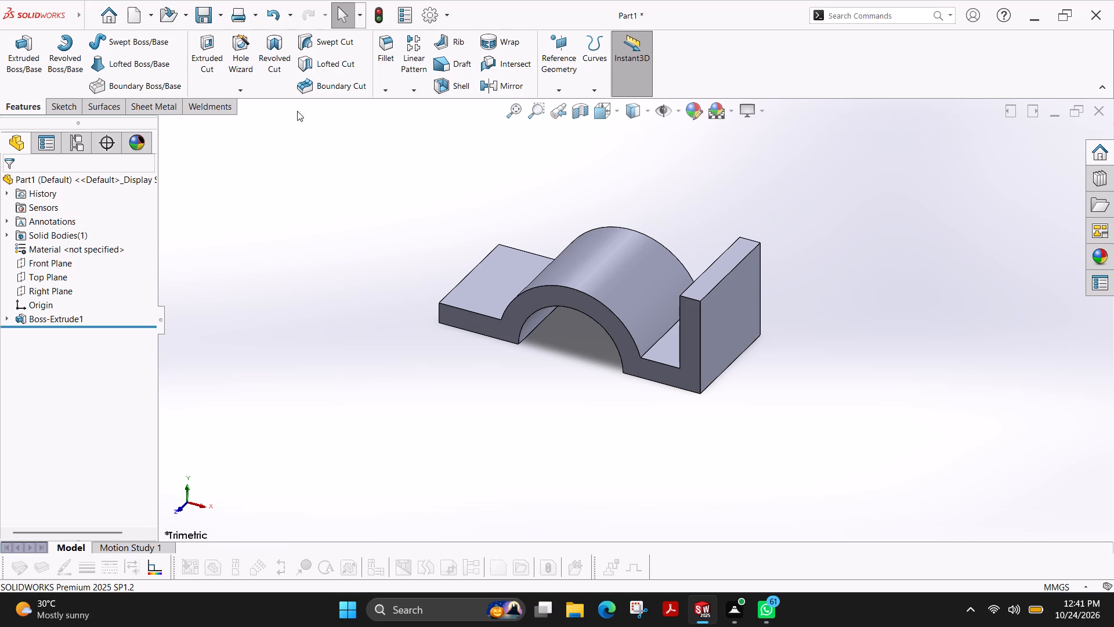
Fillet the two edges where the arch meets the flanges and the inner corner at the upright's base with a 2 mm radius.
click(391, 91)
click(397, 105)
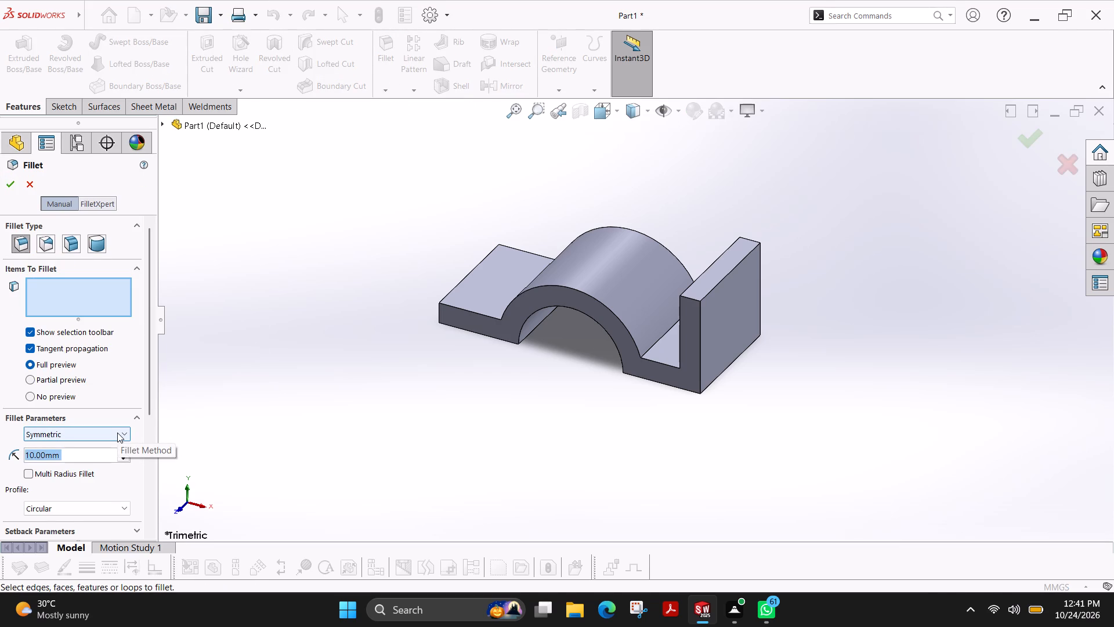
key(2)
key(Return)
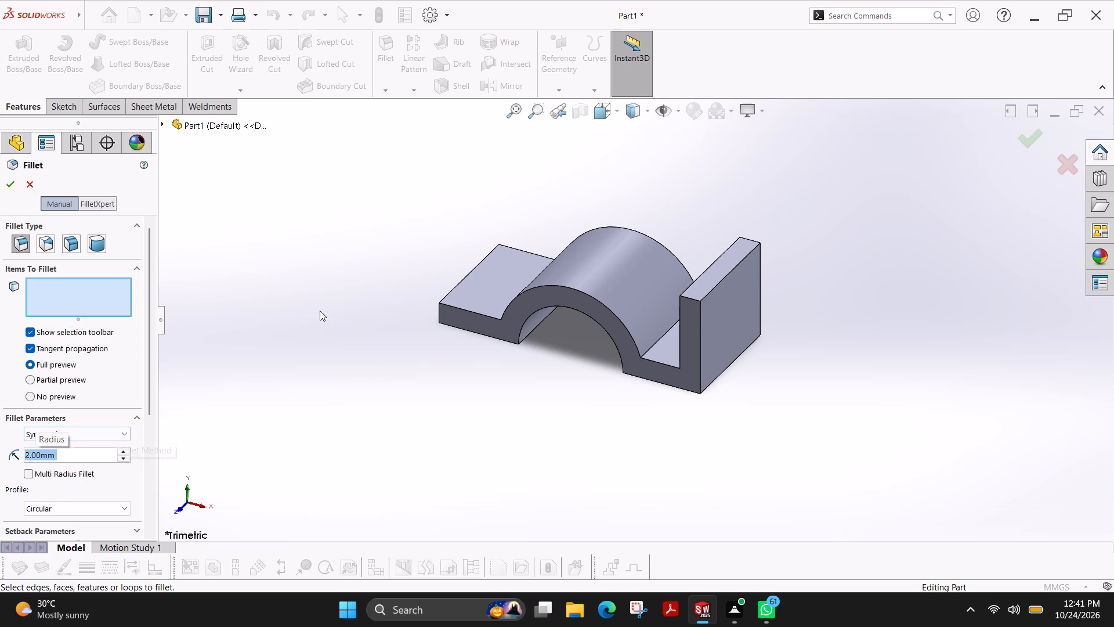
ctrl+shift+middle_drag(344, 267, 392, 336)
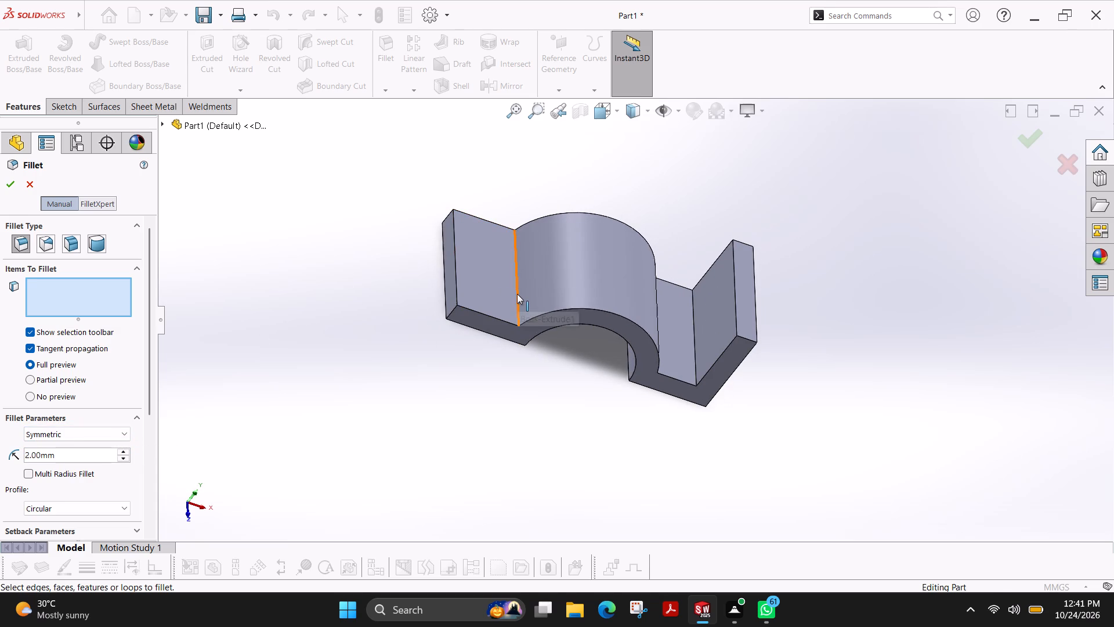
click(517, 294)
ctrl+shift+middle_drag(619, 434, 607, 434)
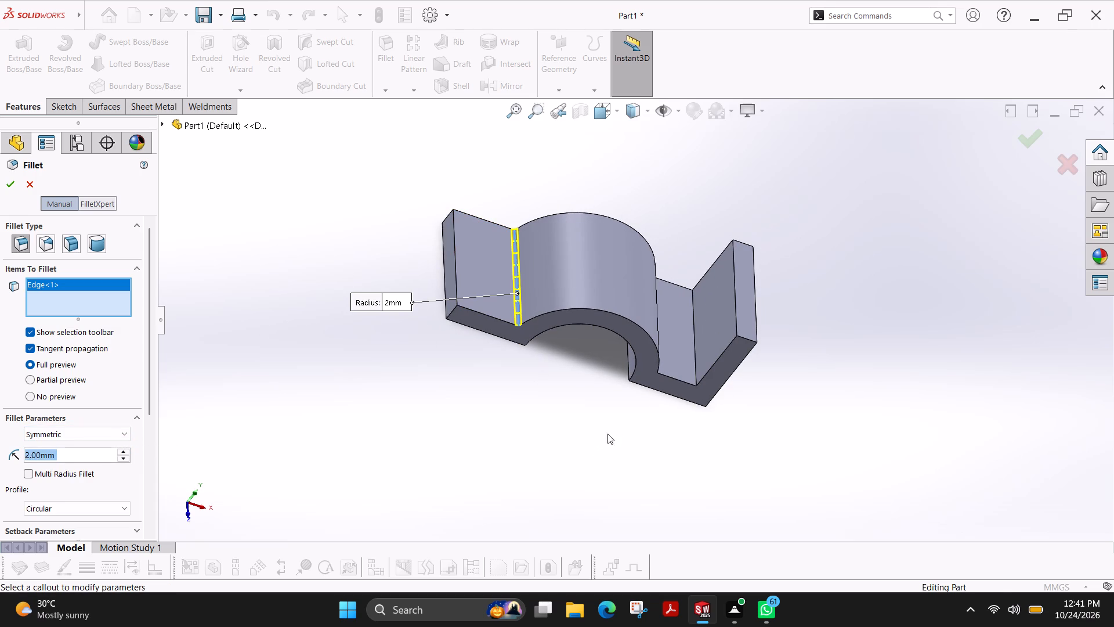
ctrl+shift+middle_drag(607, 434, 581, 421)
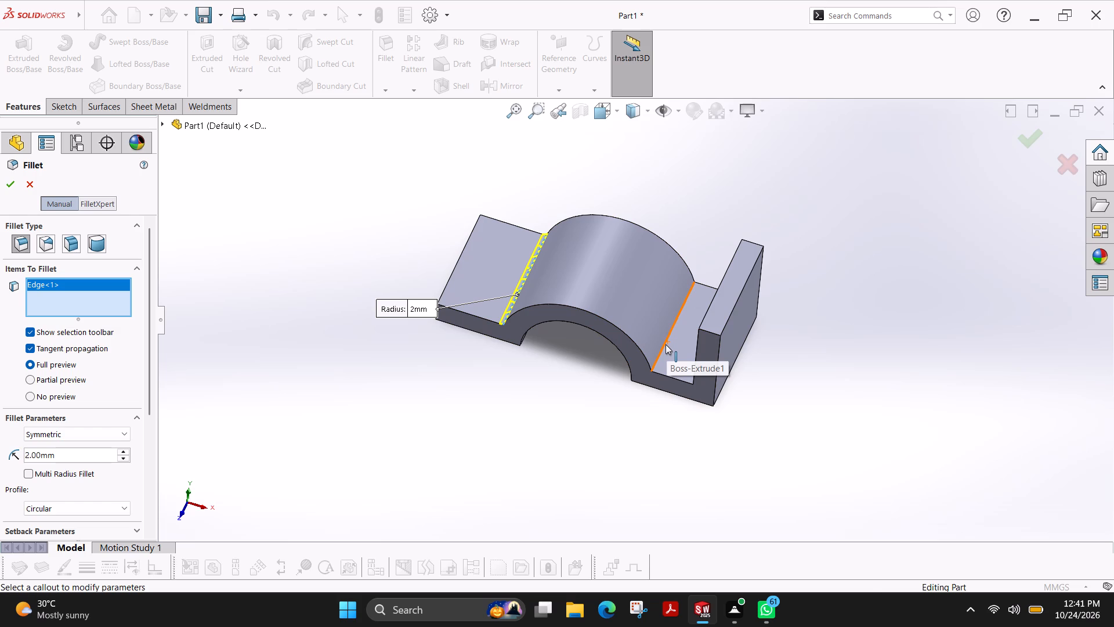
click(665, 345)
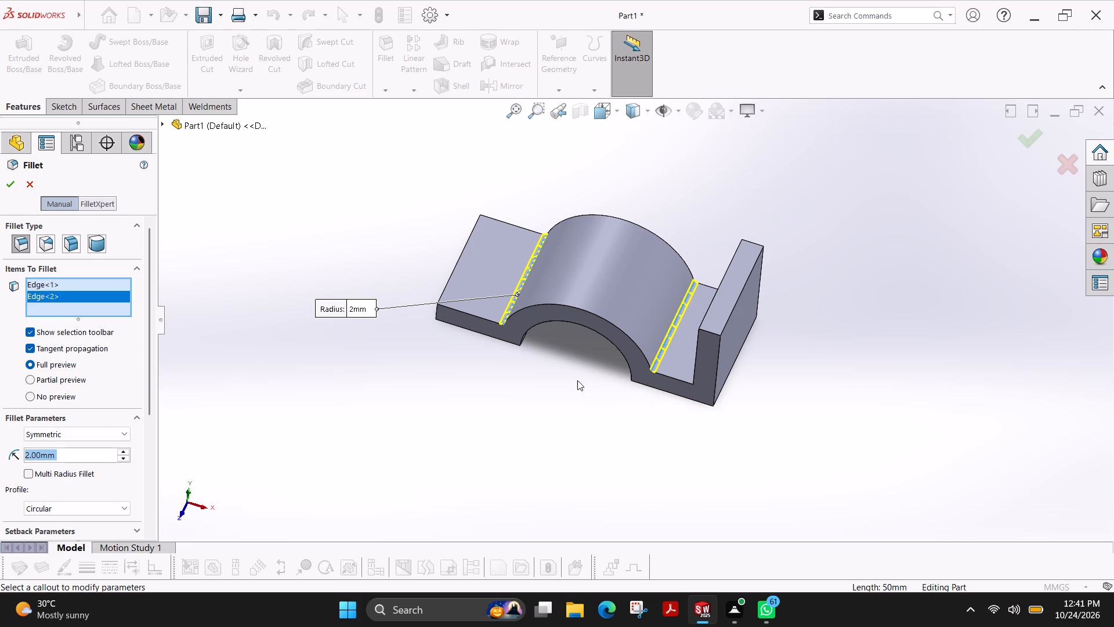
ctrl+shift+middle_drag(575, 365, 629, 379)
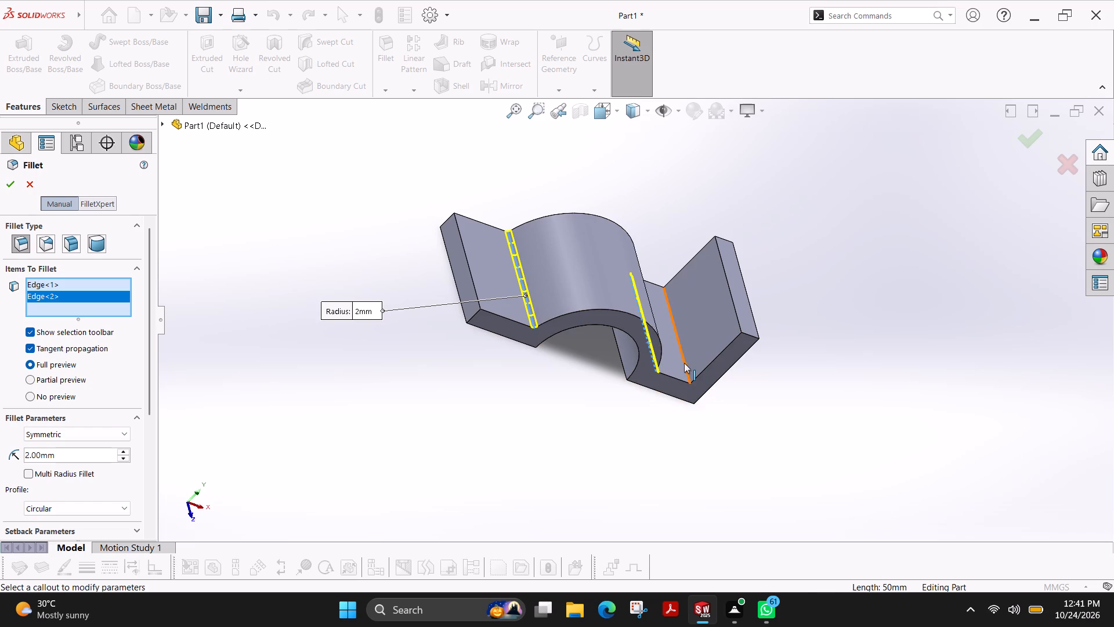
click(684, 363)
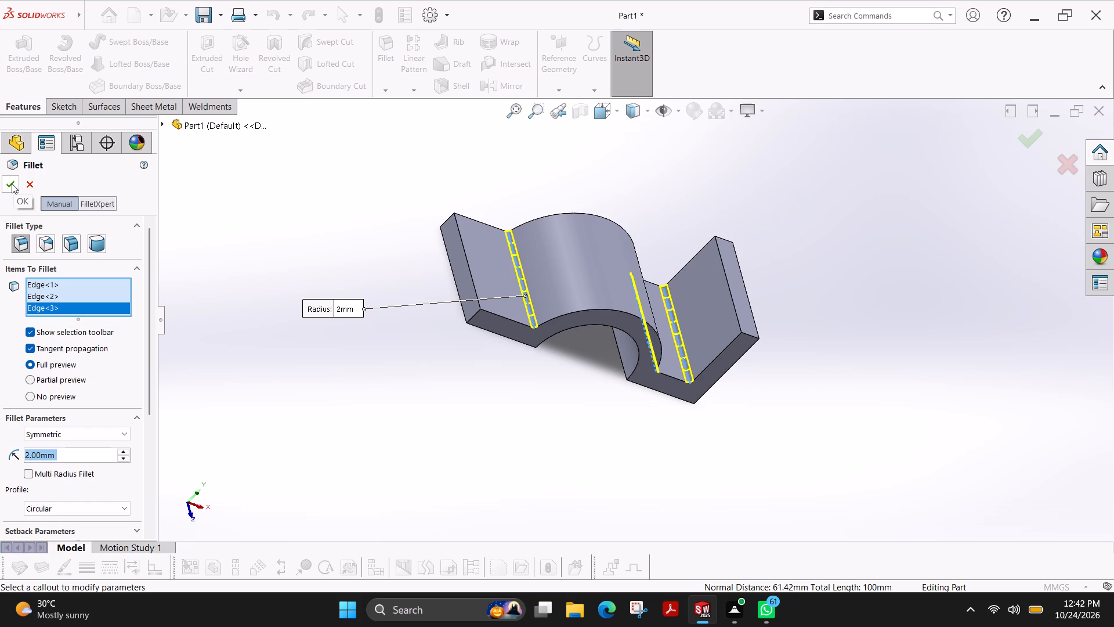
click(12, 183)
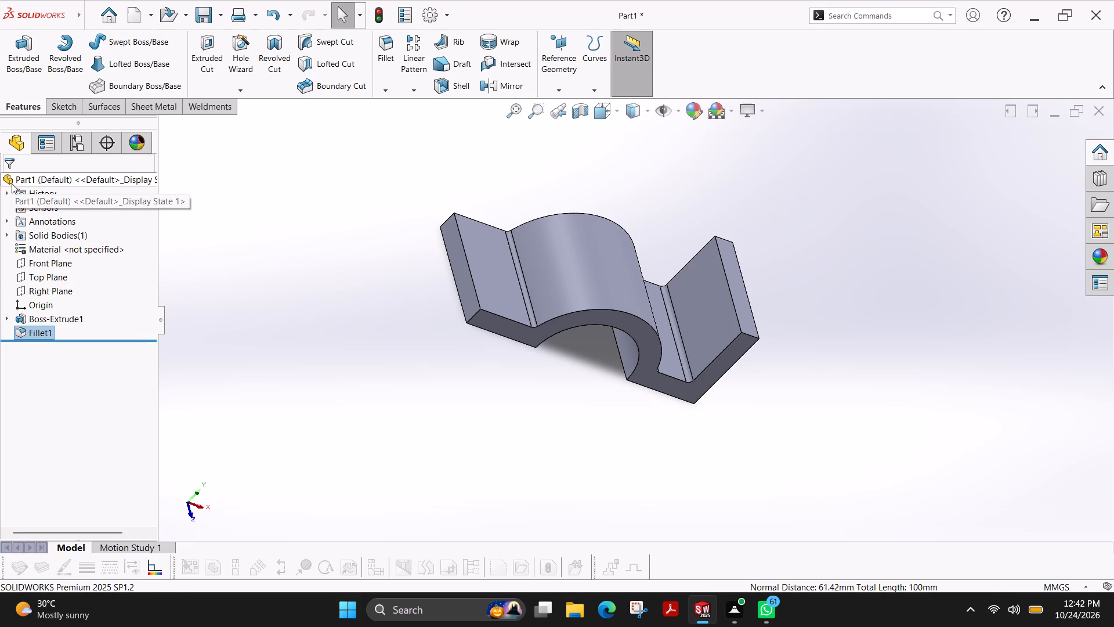
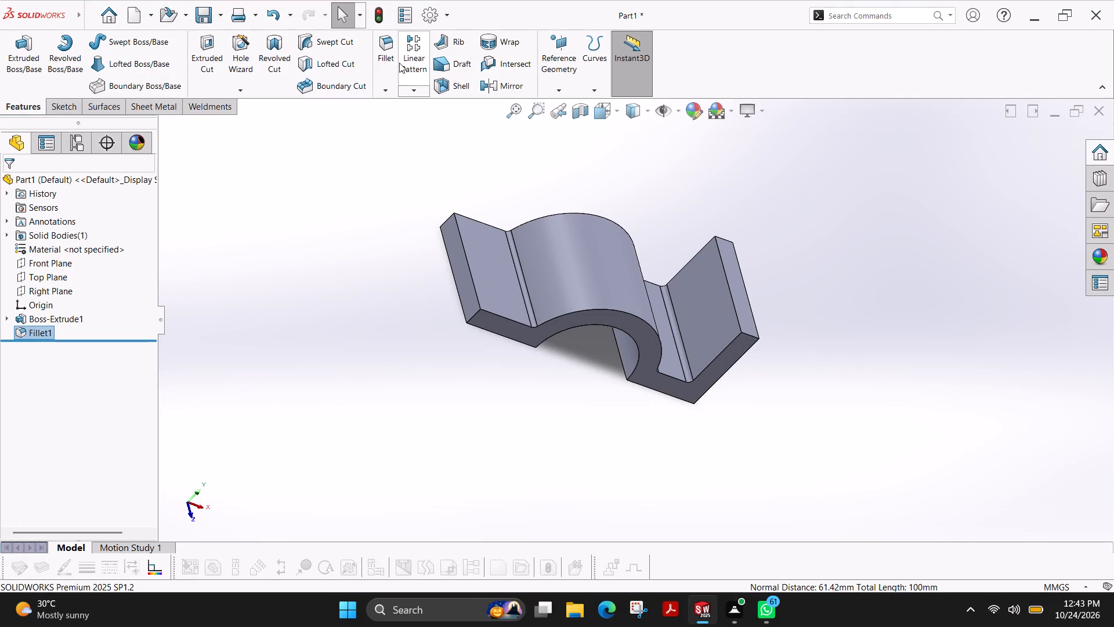
Fillet the four outer corner edges, two on the flange end and two on the upright's top, with a 7 mm radius.
click(388, 48)
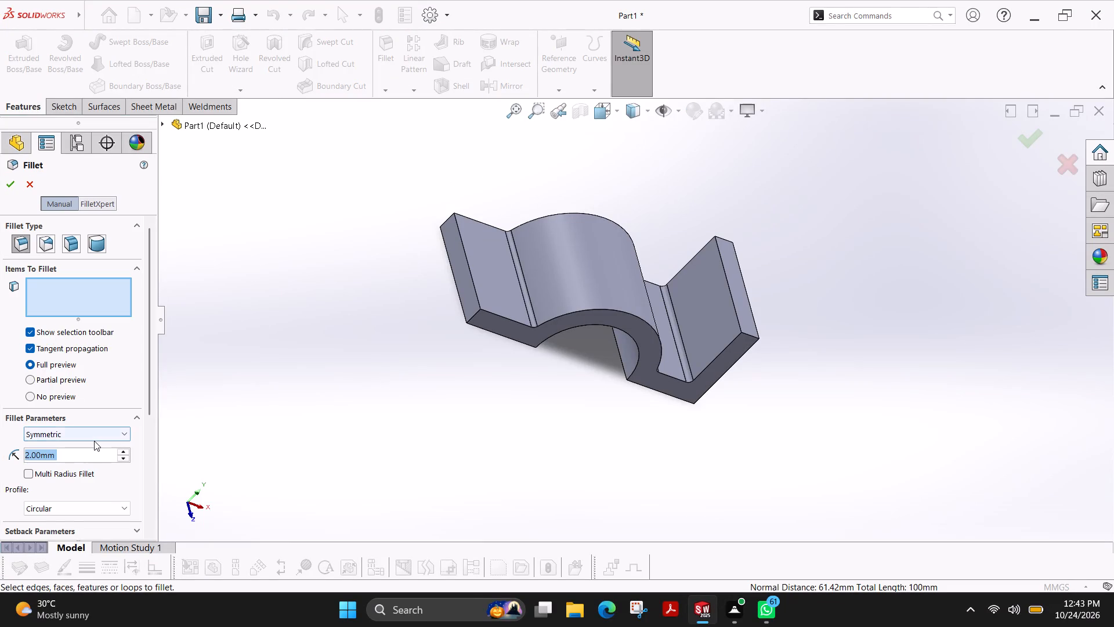
key(7)
key(Return)
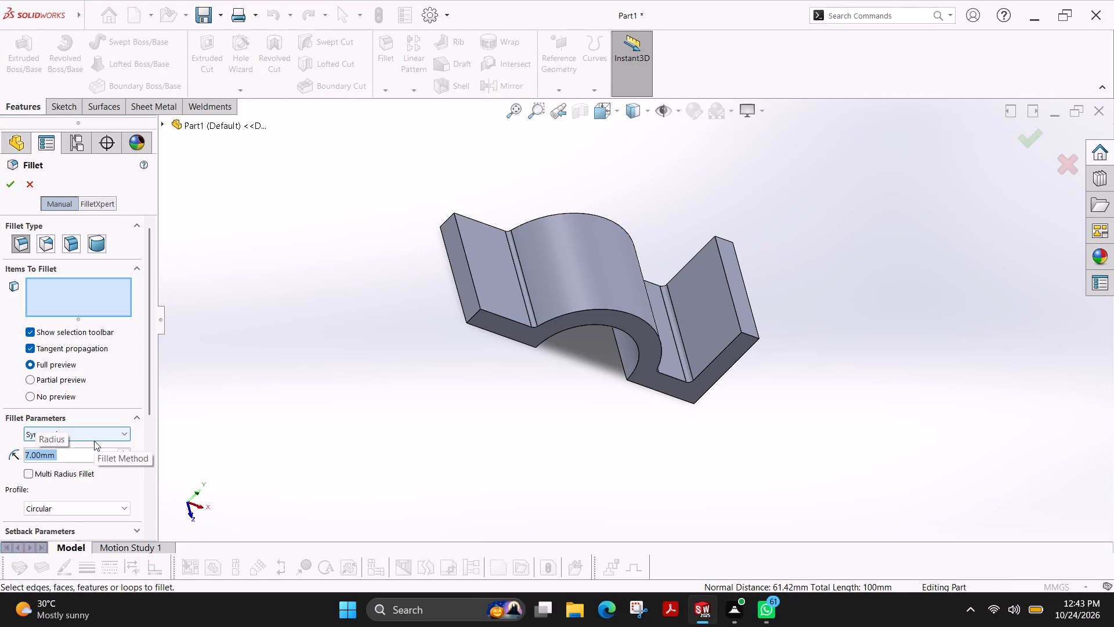
click(474, 313)
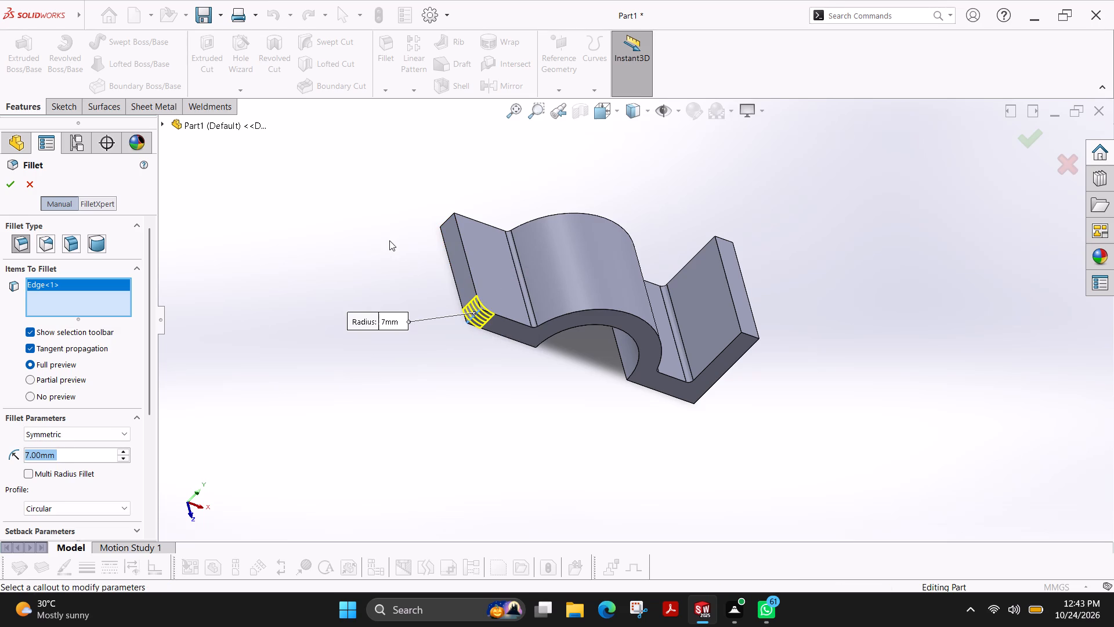
ctrl+shift+middle_drag(390, 240, 491, 322)
click(627, 275)
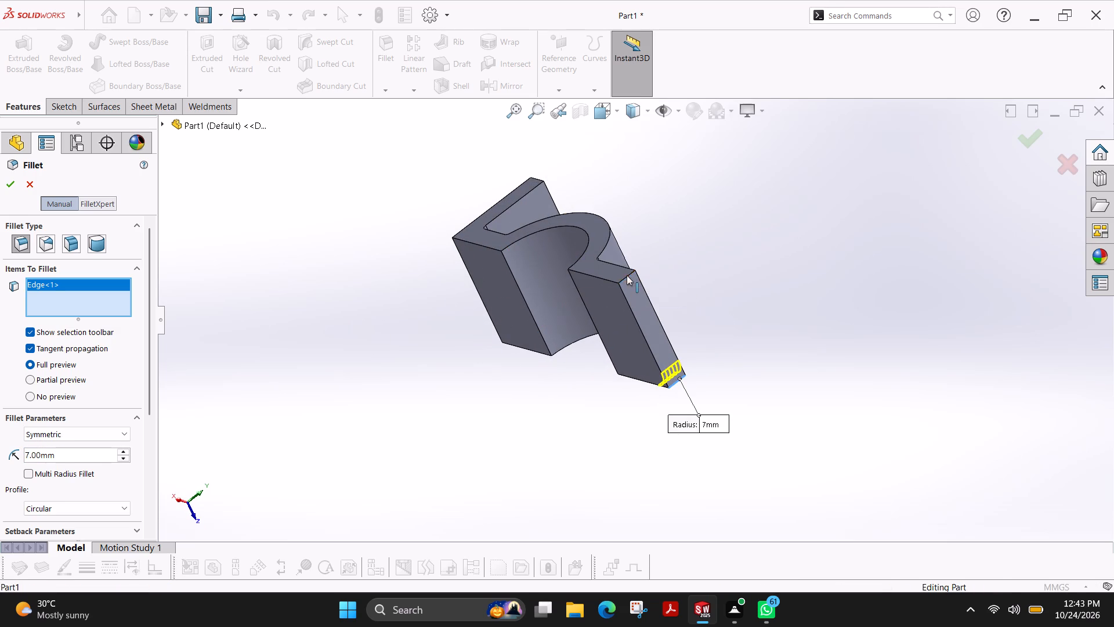
ctrl+shift+middle_drag(409, 244, 444, 333)
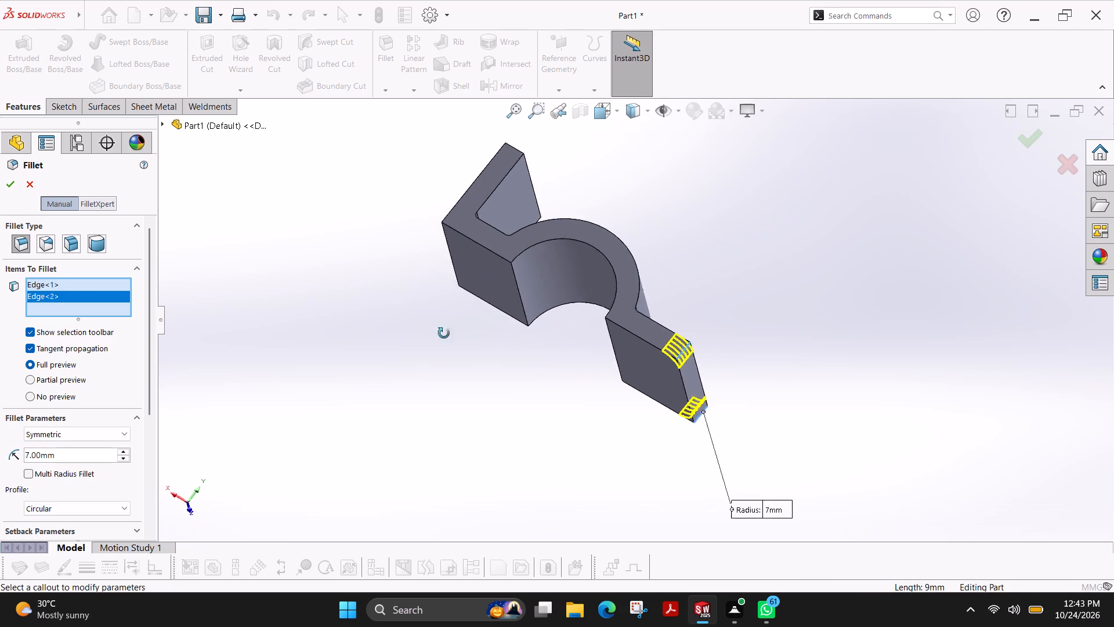
ctrl+shift+middle_drag(444, 333, 473, 404)
ctrl+shift+middle_drag(413, 212, 407, 362)
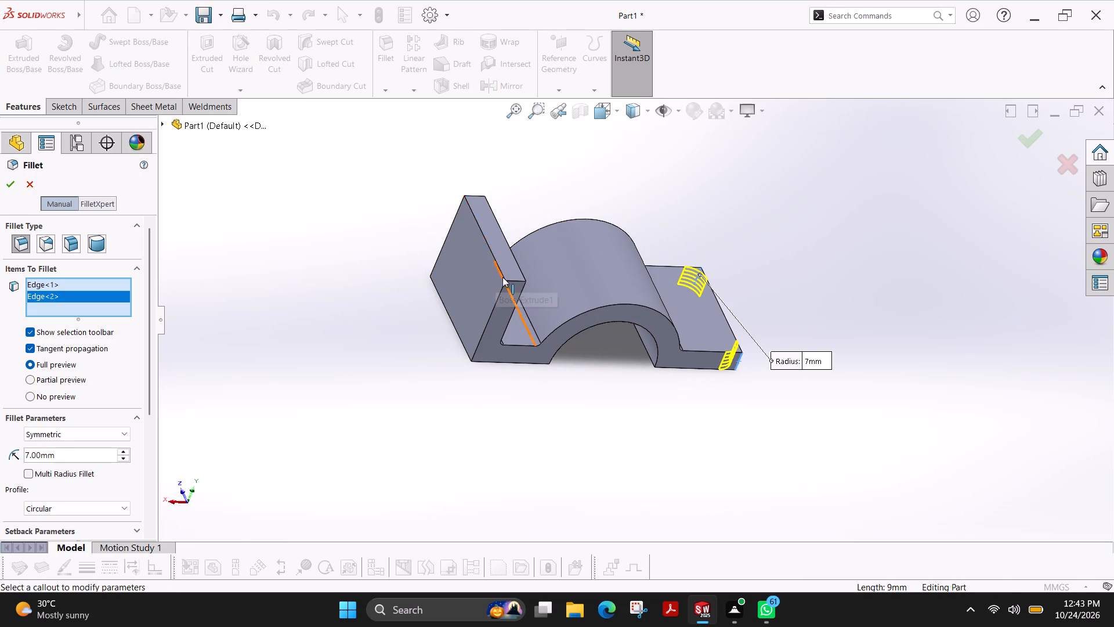
click(511, 282)
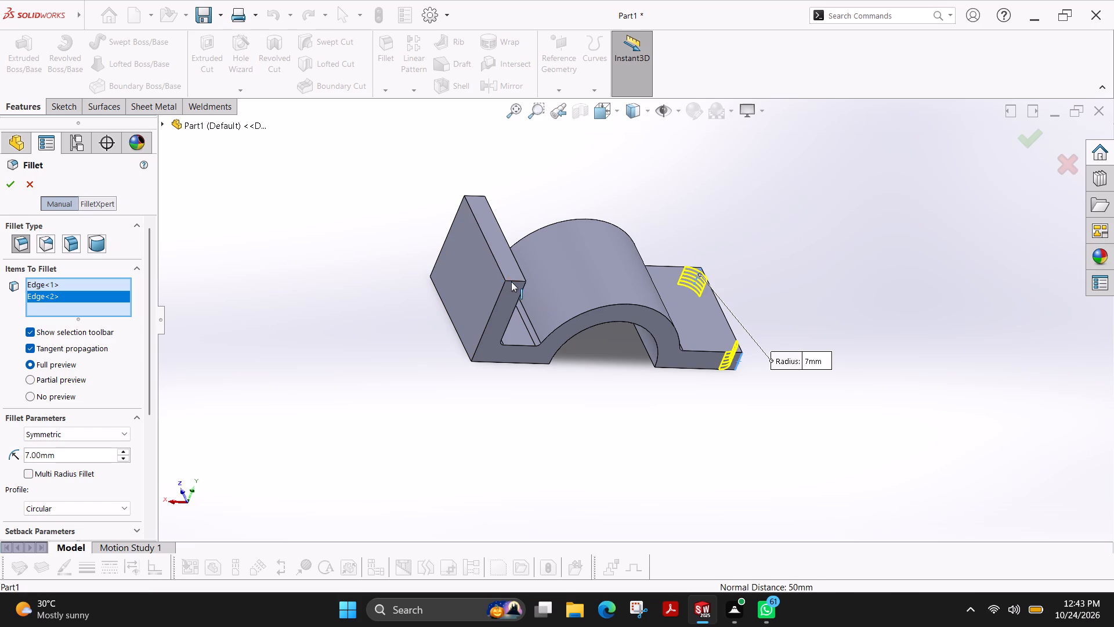
ctrl+shift+middle_drag(345, 262, 432, 431)
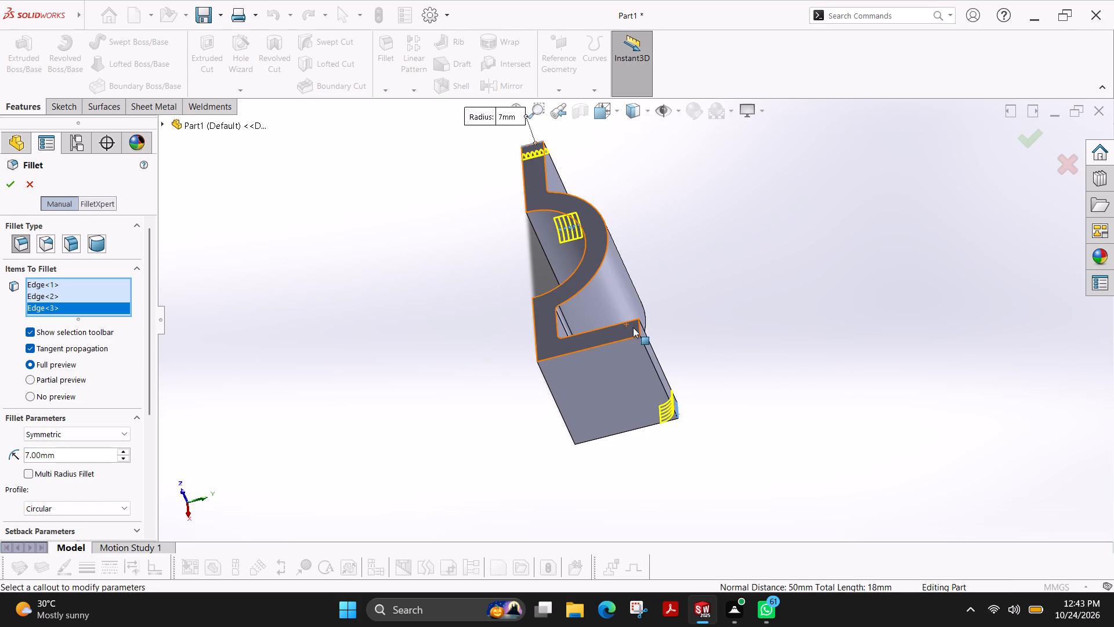
click(639, 329)
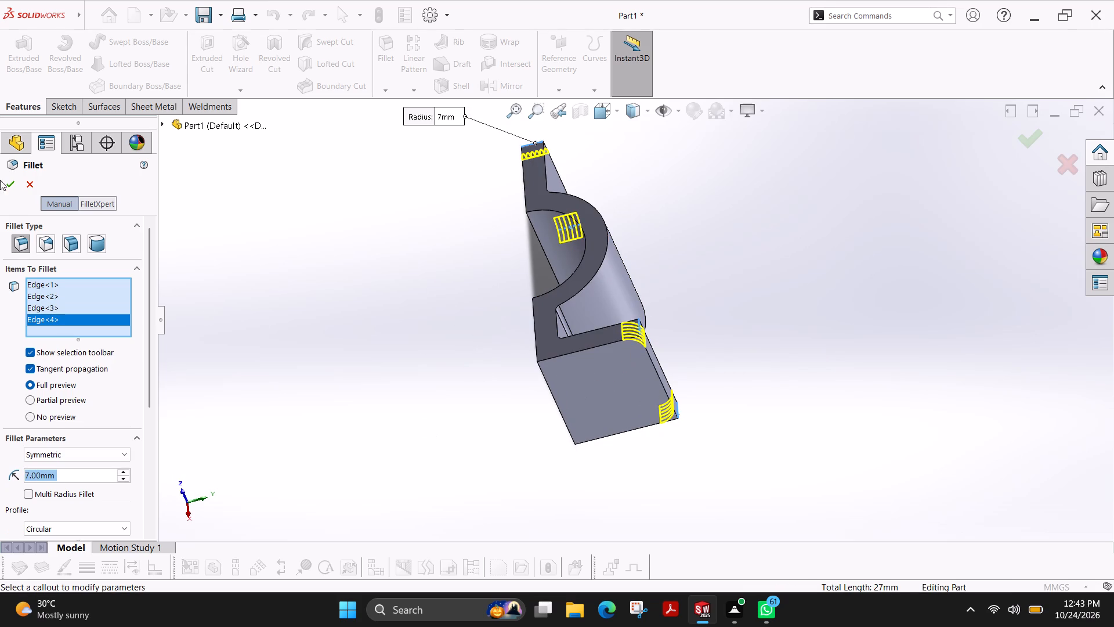
click(9, 179)
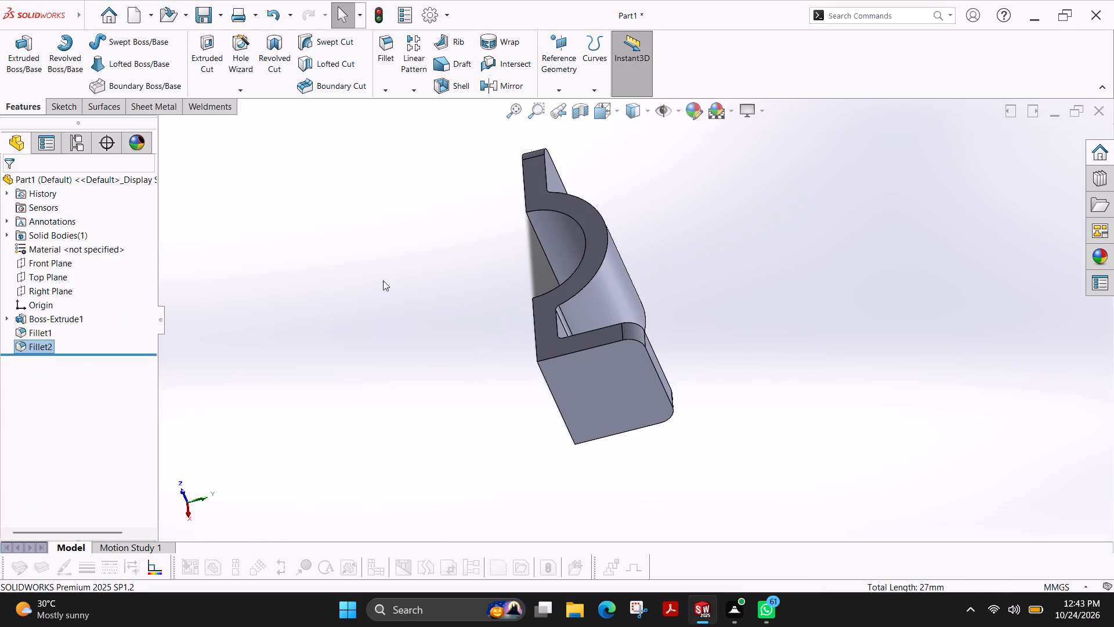
Examine the rounded corners of the flange and upright from all sides of the clamp.
ctrl+shift+middle_drag(430, 269, 460, 405)
ctrl+shift+middle_drag(451, 248, 426, 281)
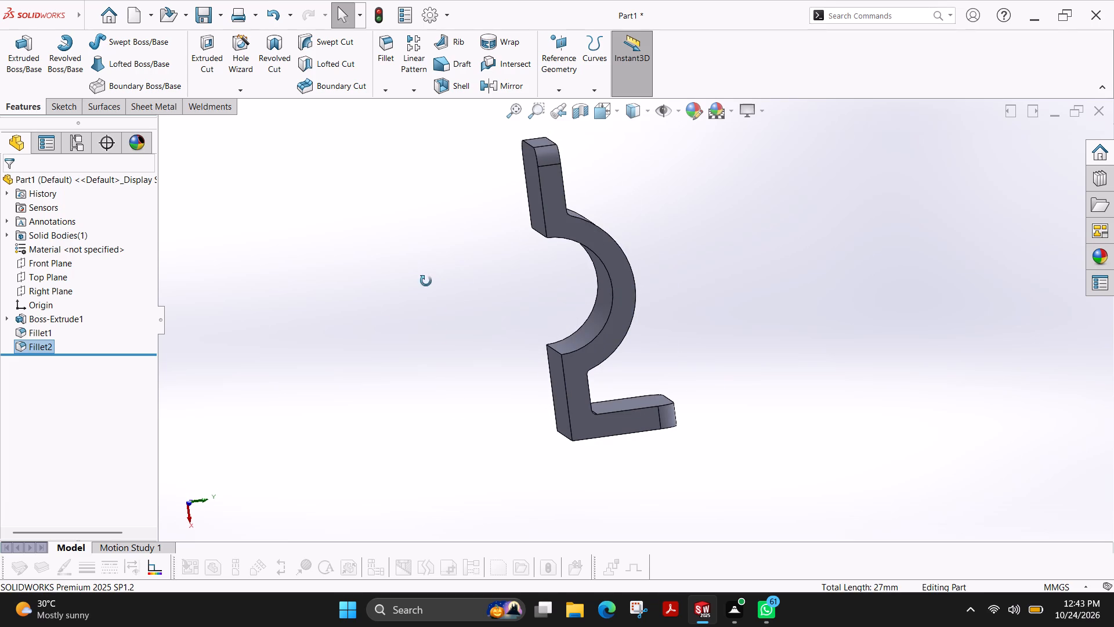
ctrl+shift+middle_drag(426, 281, 360, 438)
ctrl+shift+middle_drag(675, 460, 636, 329)
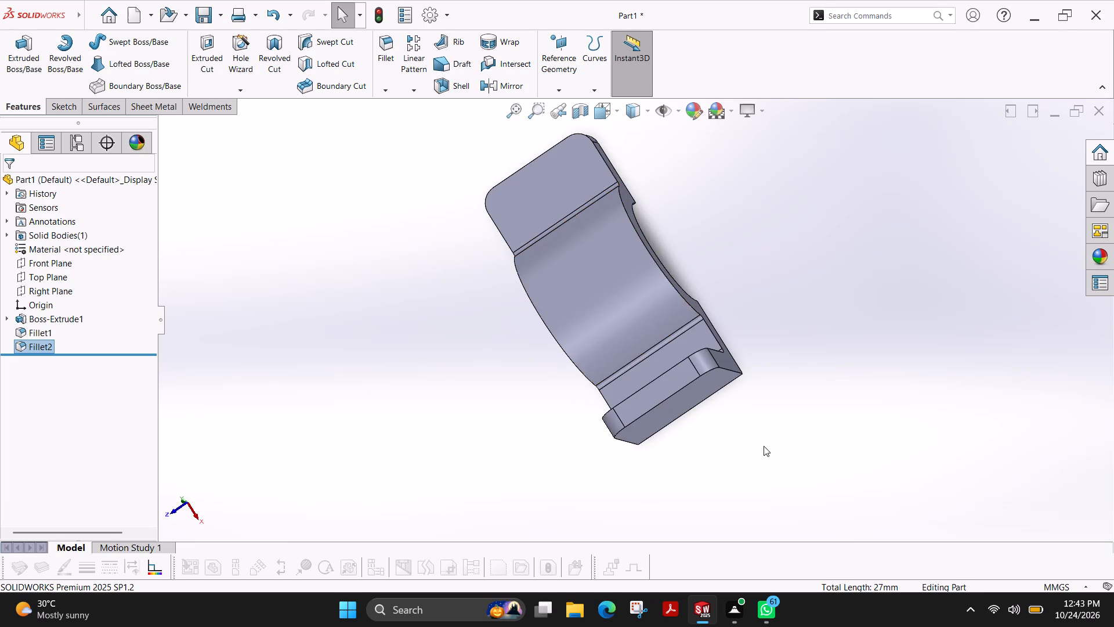
ctrl+shift+middle_drag(764, 446, 635, 317)
ctrl+shift+middle_drag(519, 337, 498, 317)
ctrl+shift+middle_drag(706, 166, 633, 425)
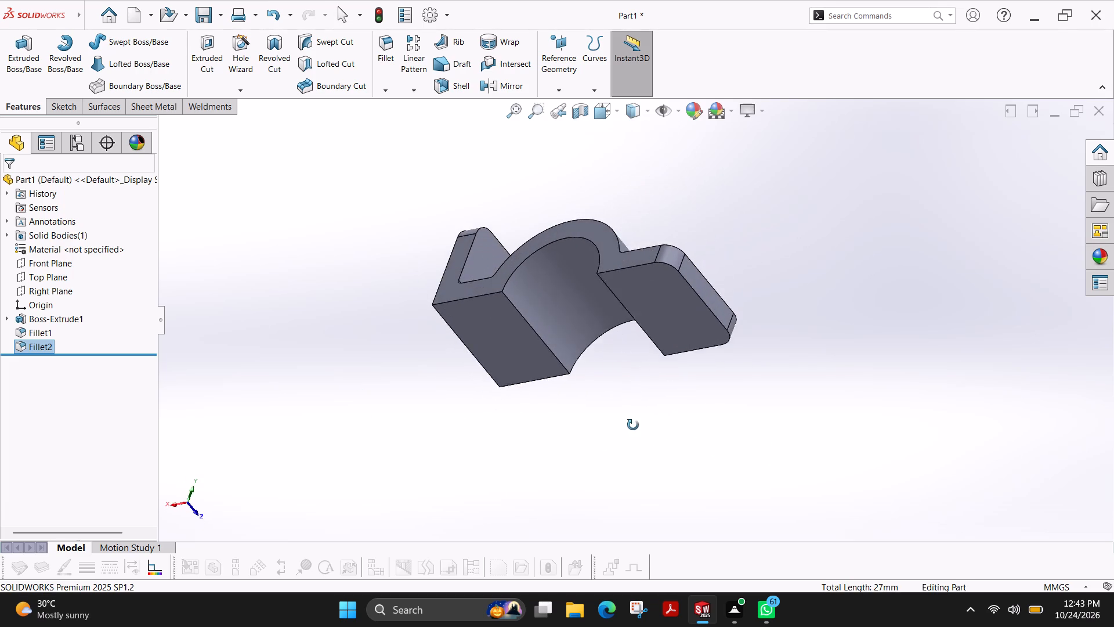
ctrl+shift+middle_drag(633, 425, 626, 437)
ctrl+shift+middle_drag(690, 212, 524, 291)
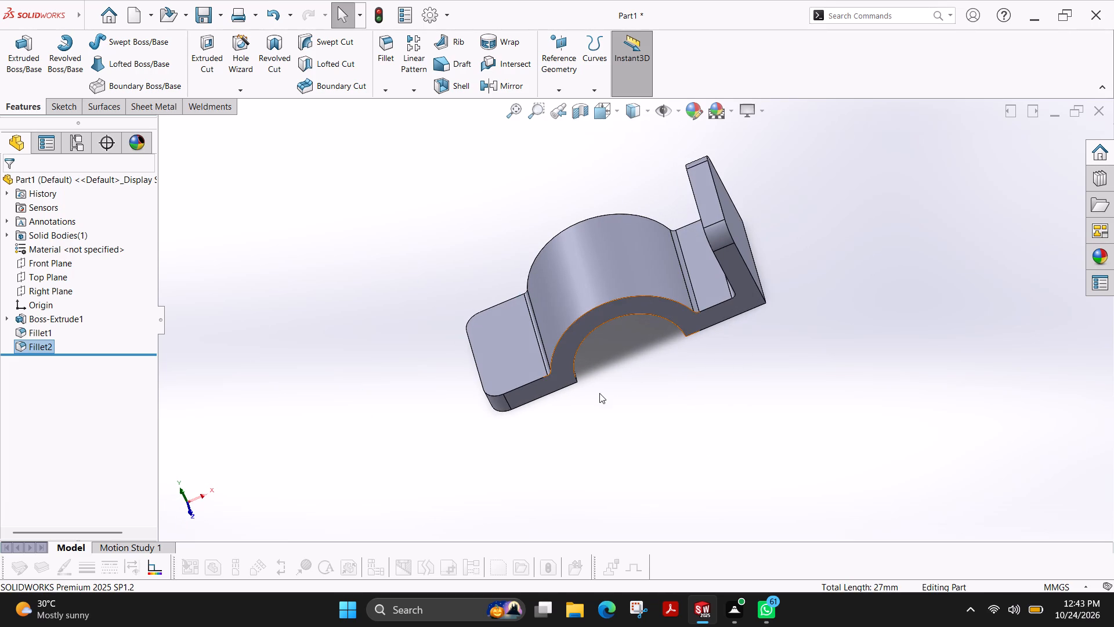
ctrl+shift+middle_drag(620, 397, 613, 337)
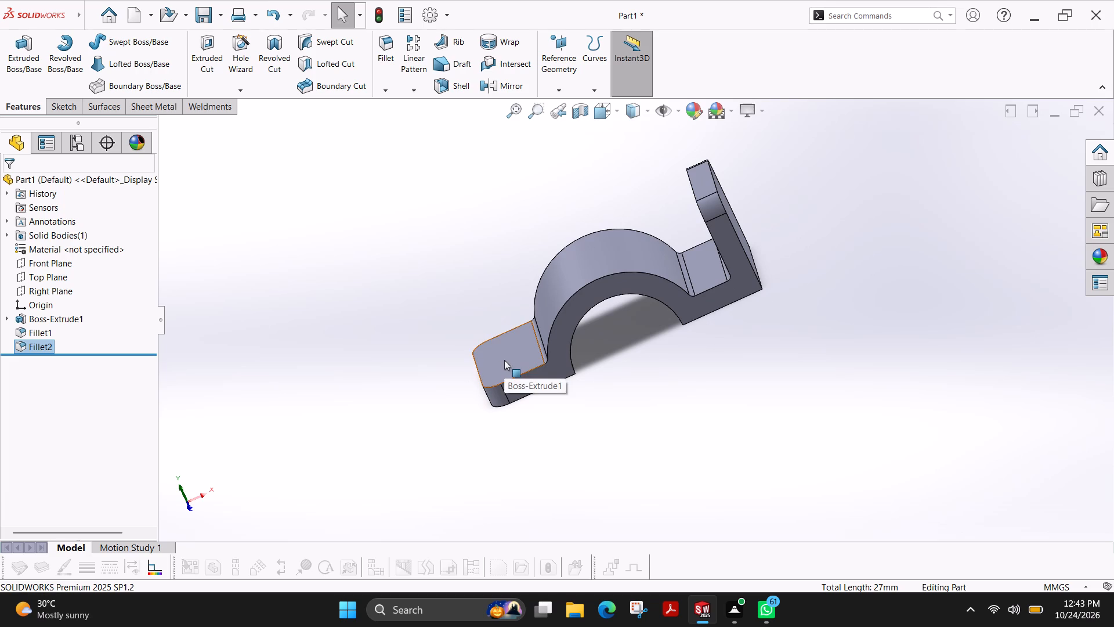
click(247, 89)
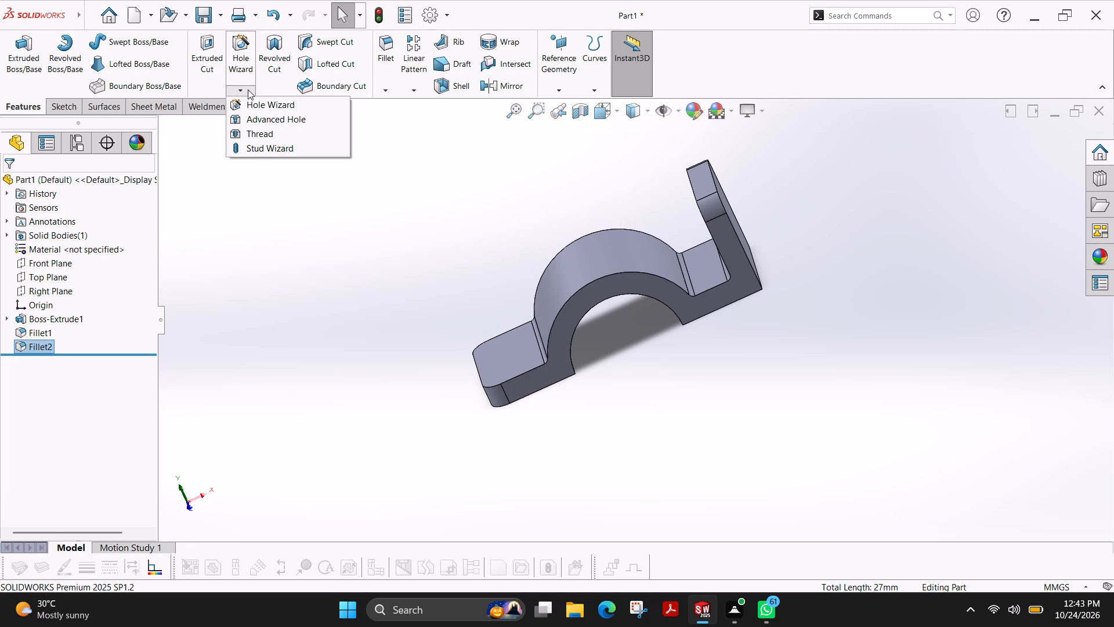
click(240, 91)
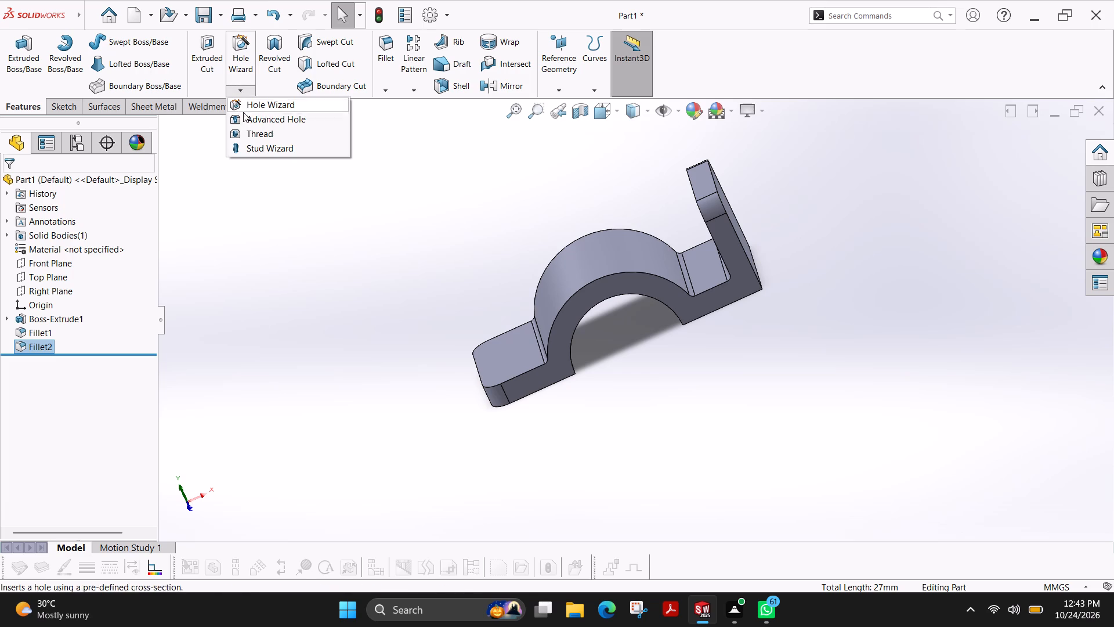
Start an Extruded Cut on the flange's top face and sketch two circles, about 7 mm and 6 mm in diameter, concentric with its rounded corners.
click(207, 69)
click(518, 356)
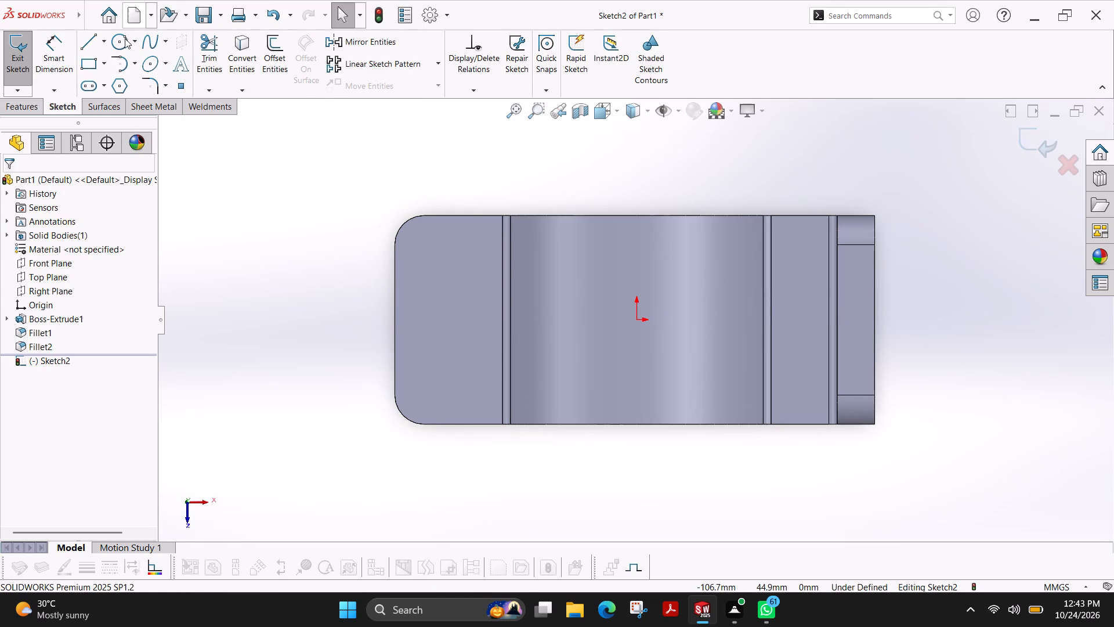
click(114, 48)
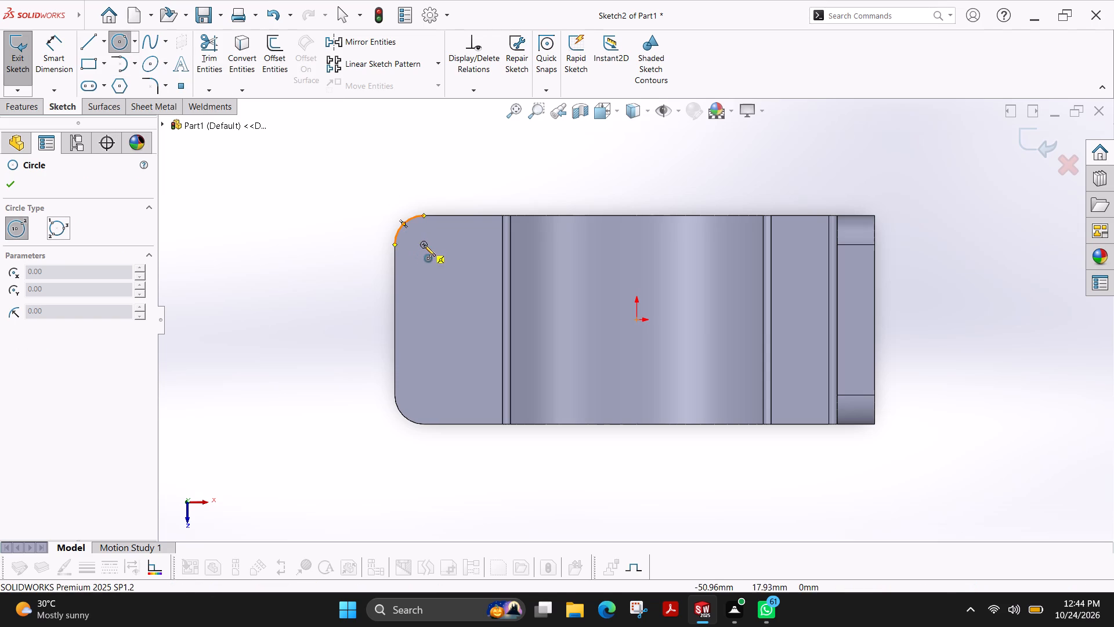
click(424, 244)
click(439, 242)
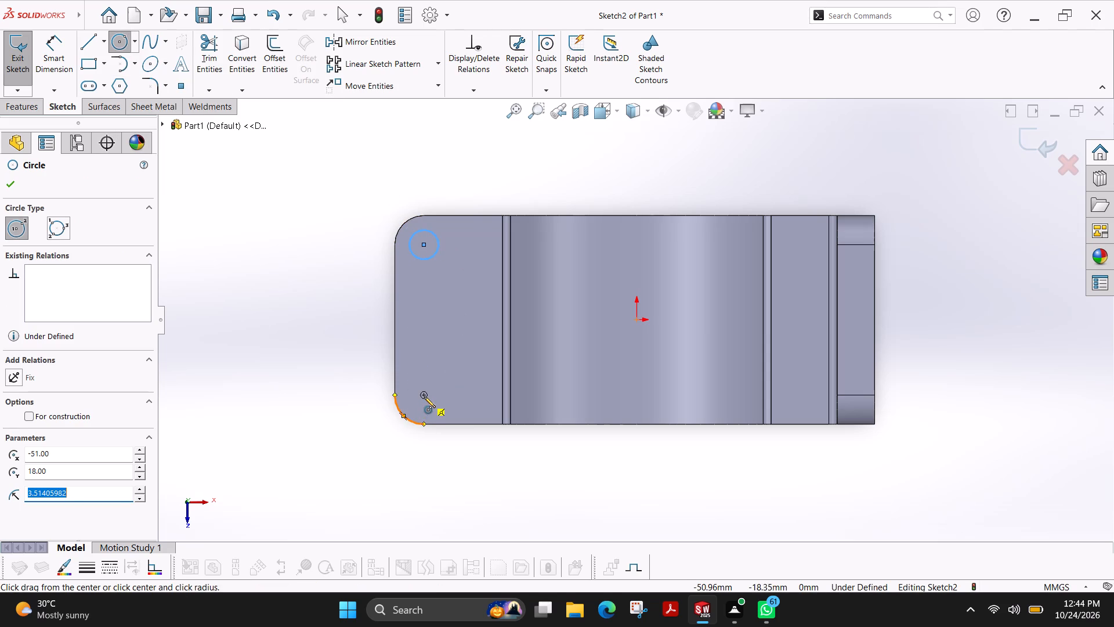
click(424, 397)
click(436, 391)
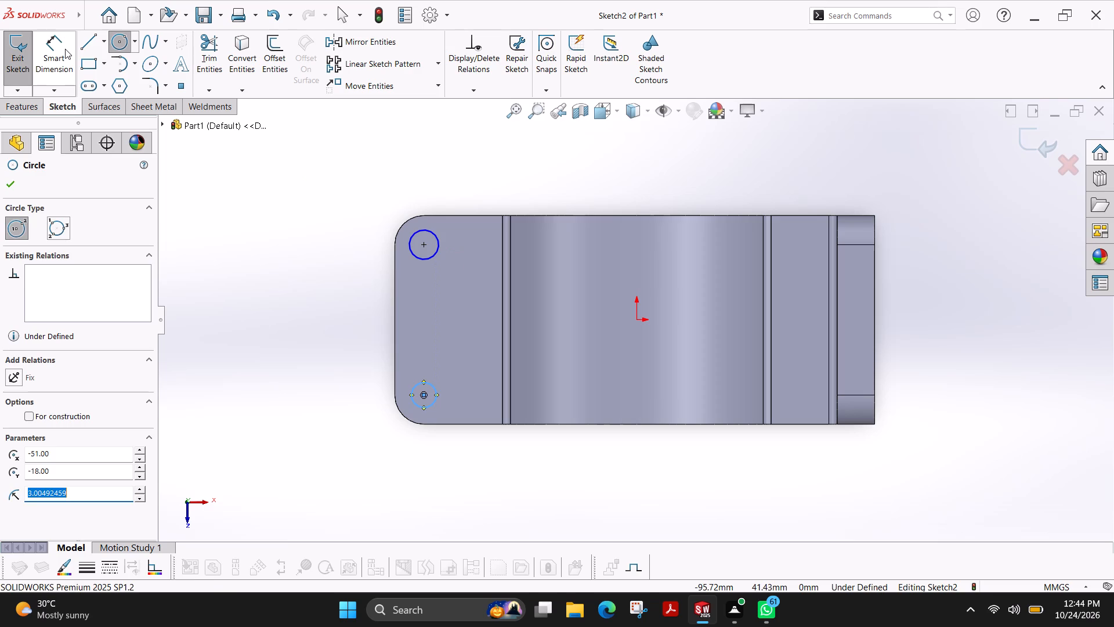
Dimension both circles on the flange with a diameter of 8 mm.
click(65, 49)
click(415, 235)
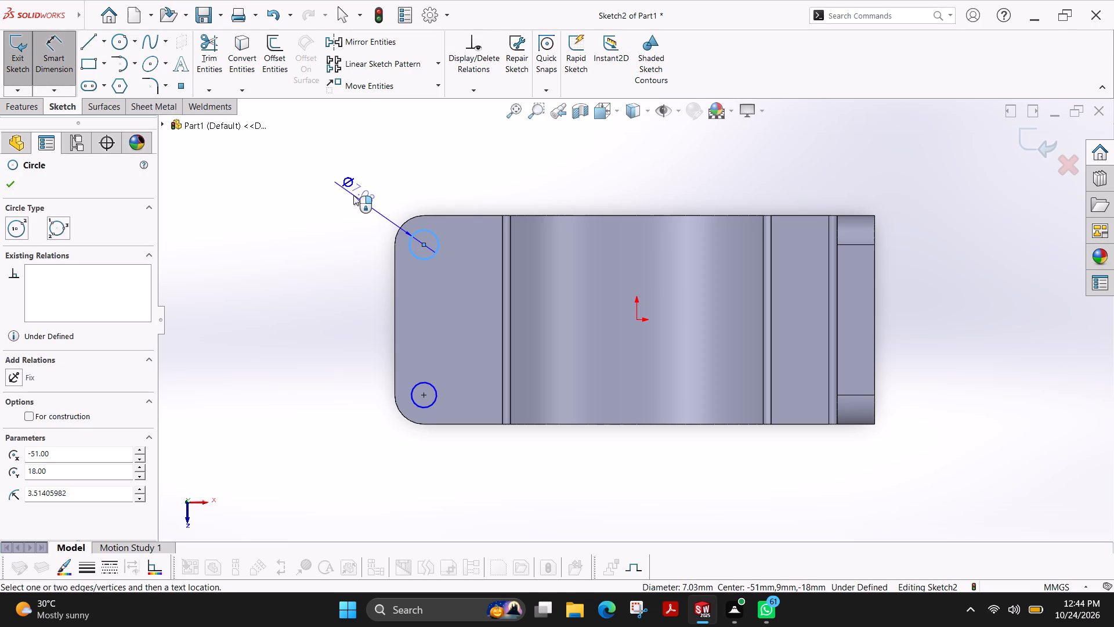
click(353, 195)
key(8)
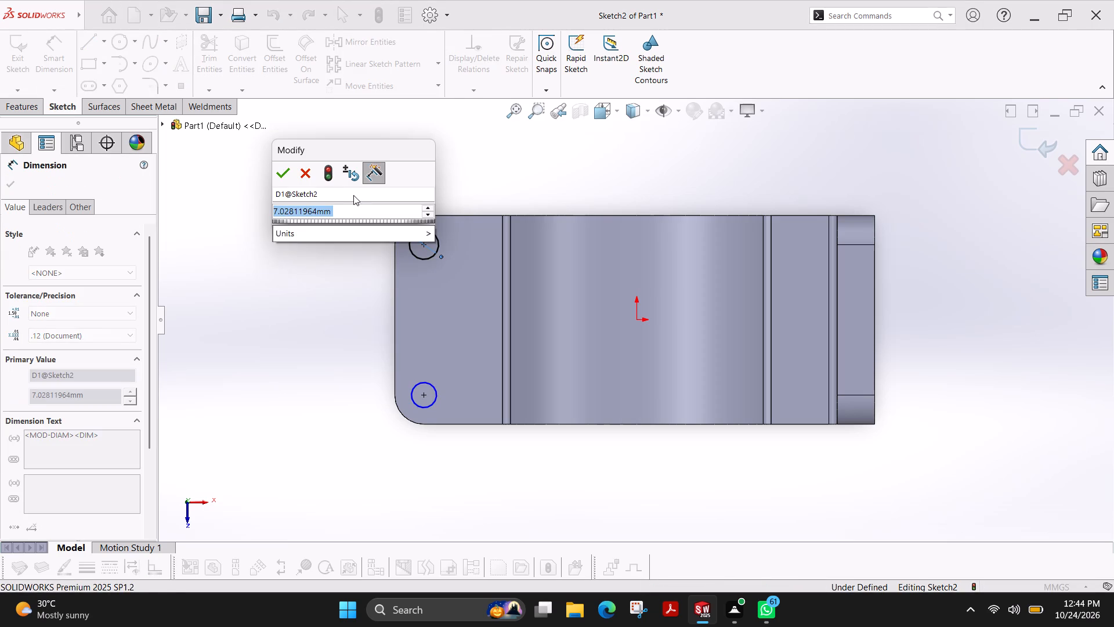
key(Return)
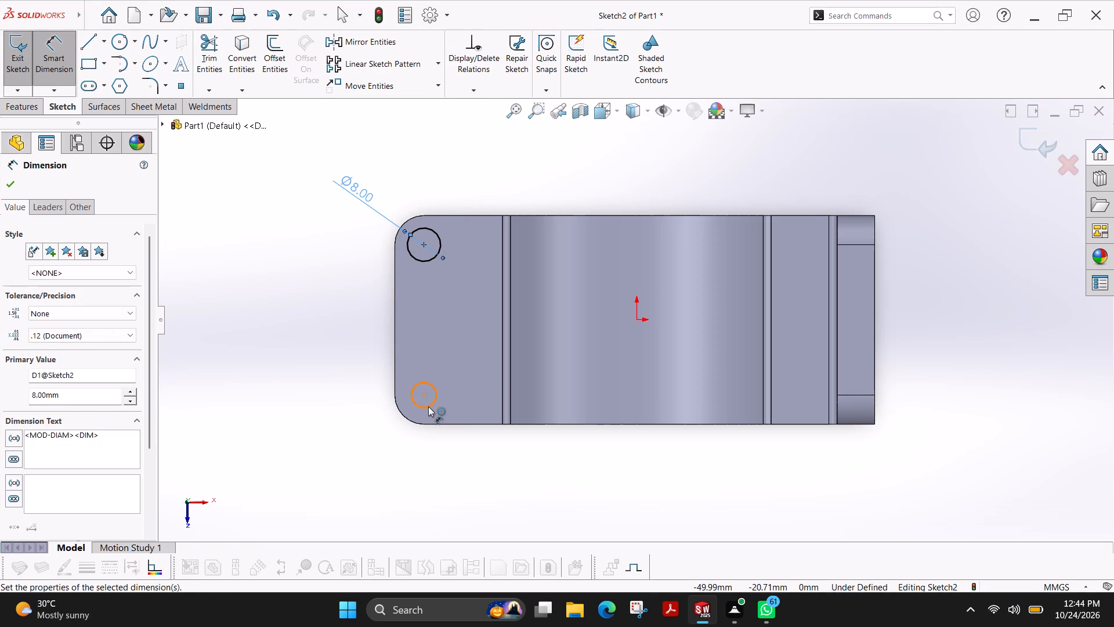
click(428, 406)
click(361, 444)
key(8)
key(Return)
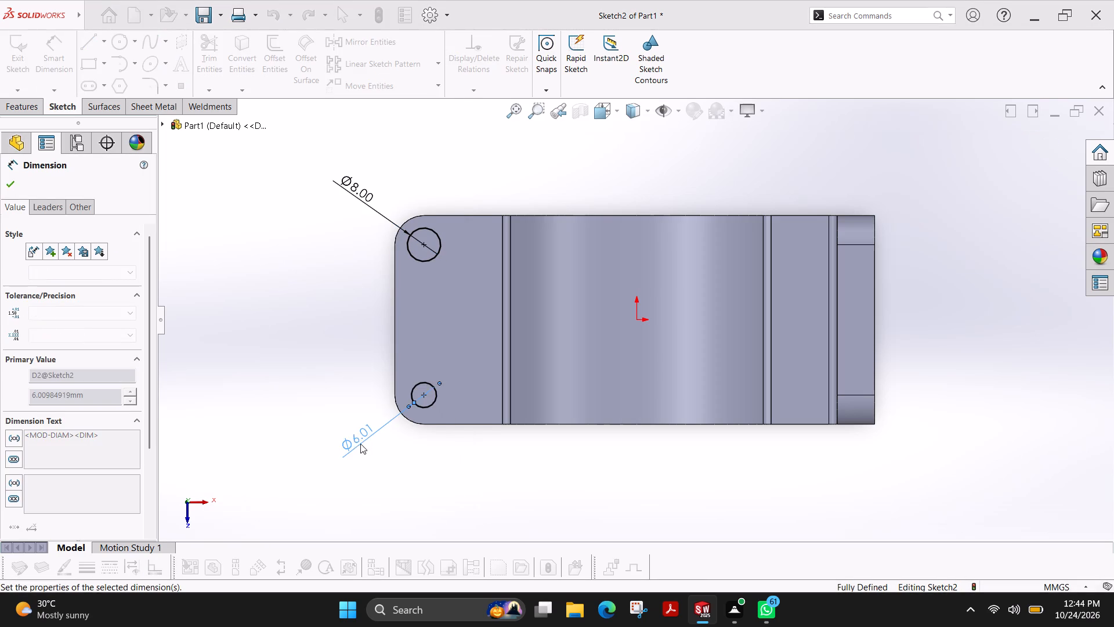
click(16, 176)
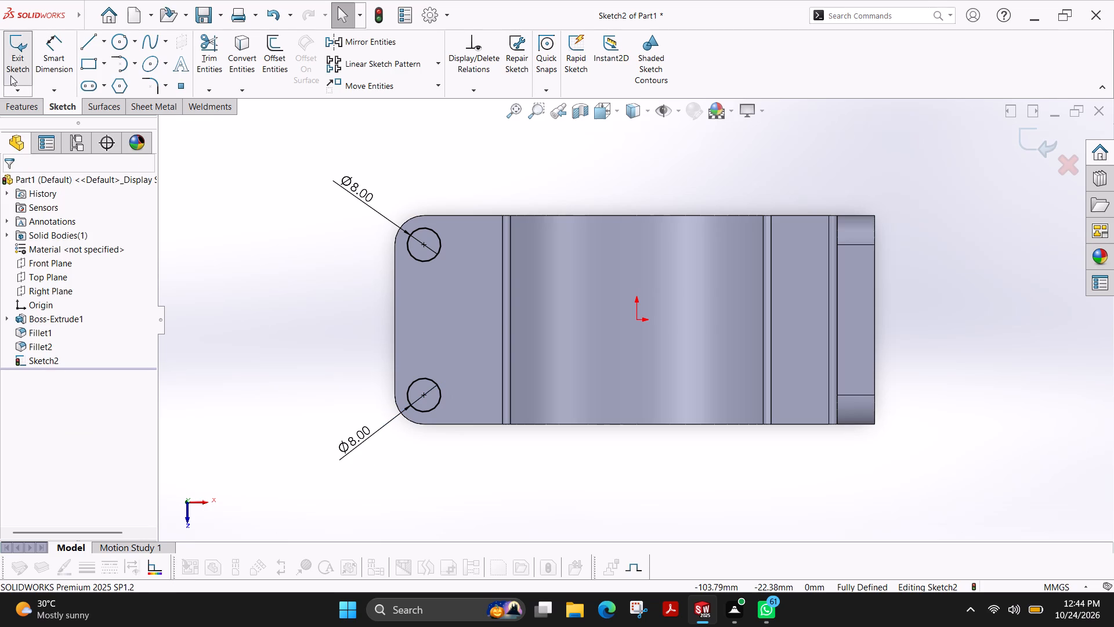
Cut the two circles through the flange with a 50 mm Blind depth.
click(16, 44)
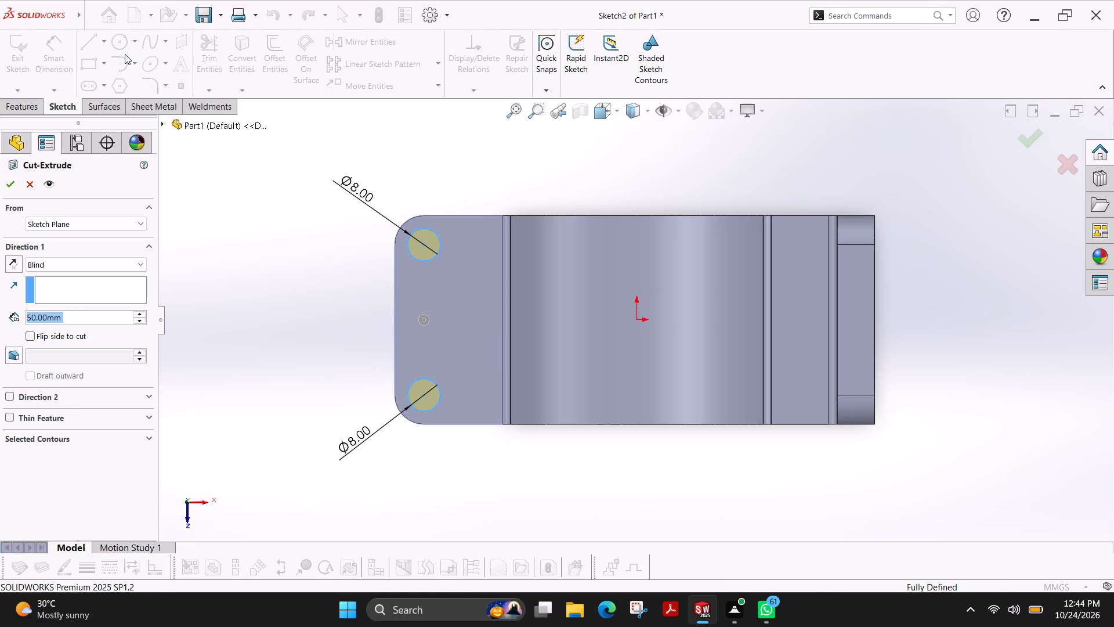
click(10, 186)
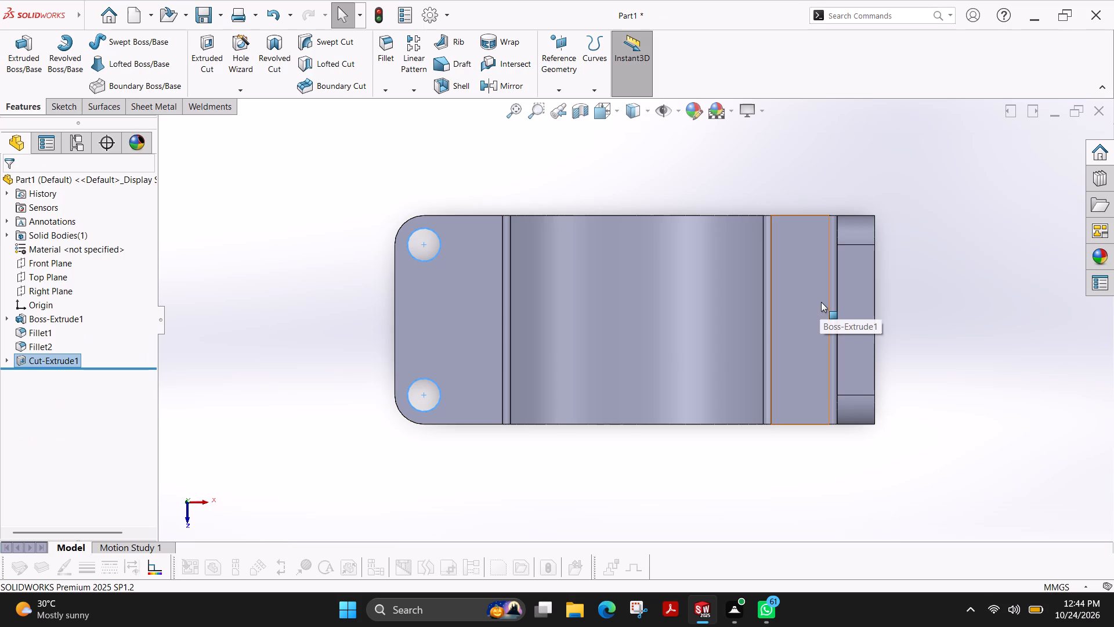
Open a new sketch on the outer face of the upright.
ctrl+shift+middle_drag(590, 340, 589, 339)
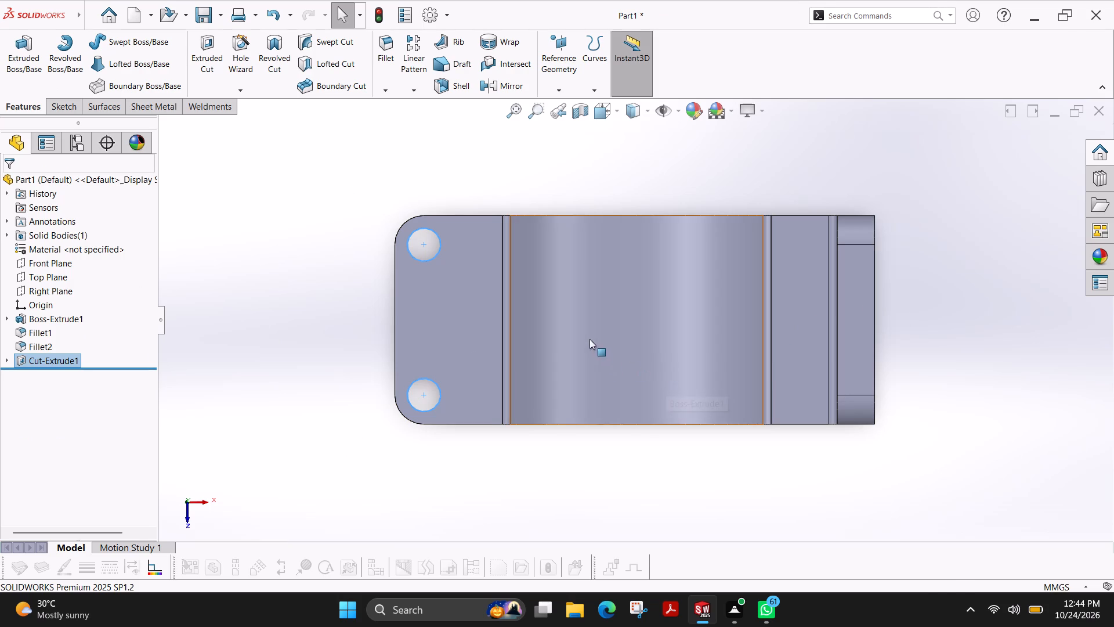
ctrl+shift+middle_drag(589, 339, 513, 286)
click(784, 246)
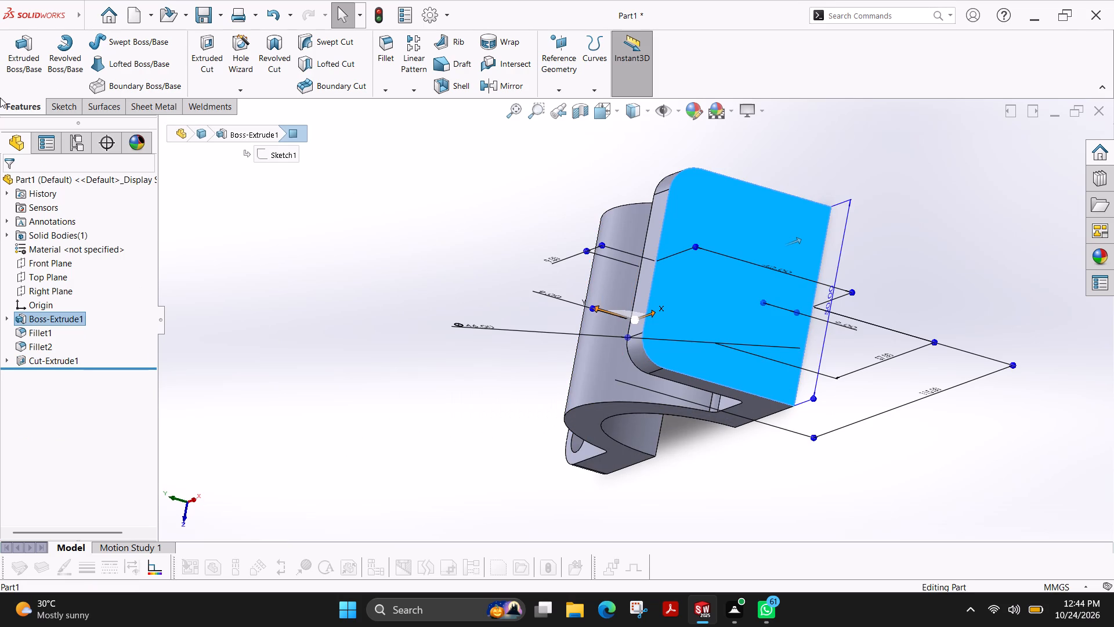
click(61, 109)
click(16, 48)
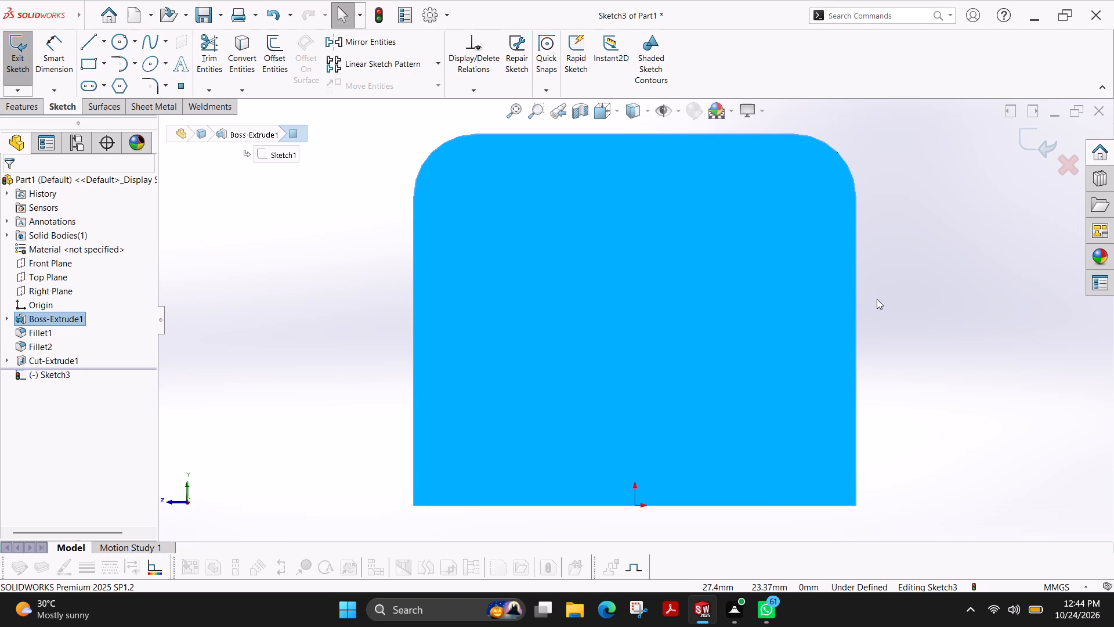
key(Escape)
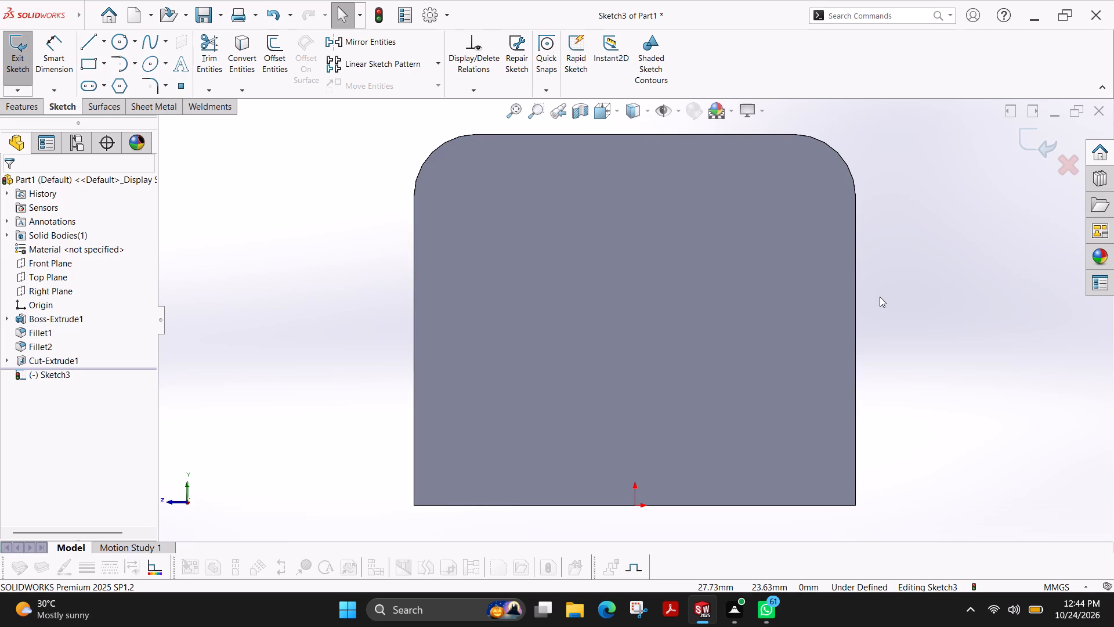
Sketch a vertical straight slot above the origin, crossing the upright's top edge, about 17.6 mm between centres and 4.6 mm wide.
scroll(880, 297, up, 1)
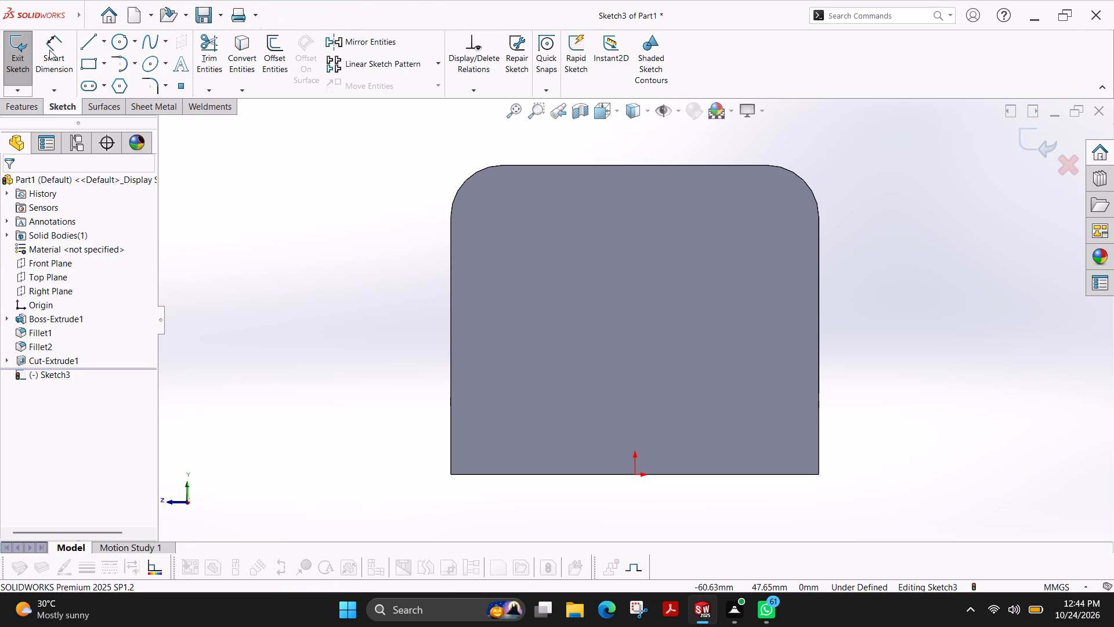
click(88, 87)
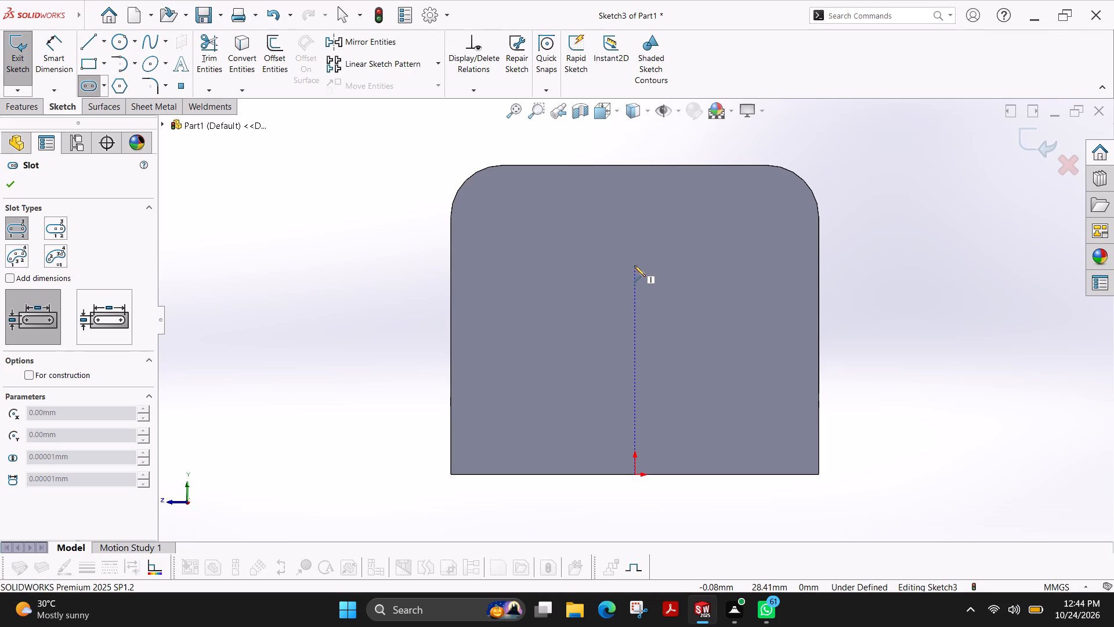
click(634, 265)
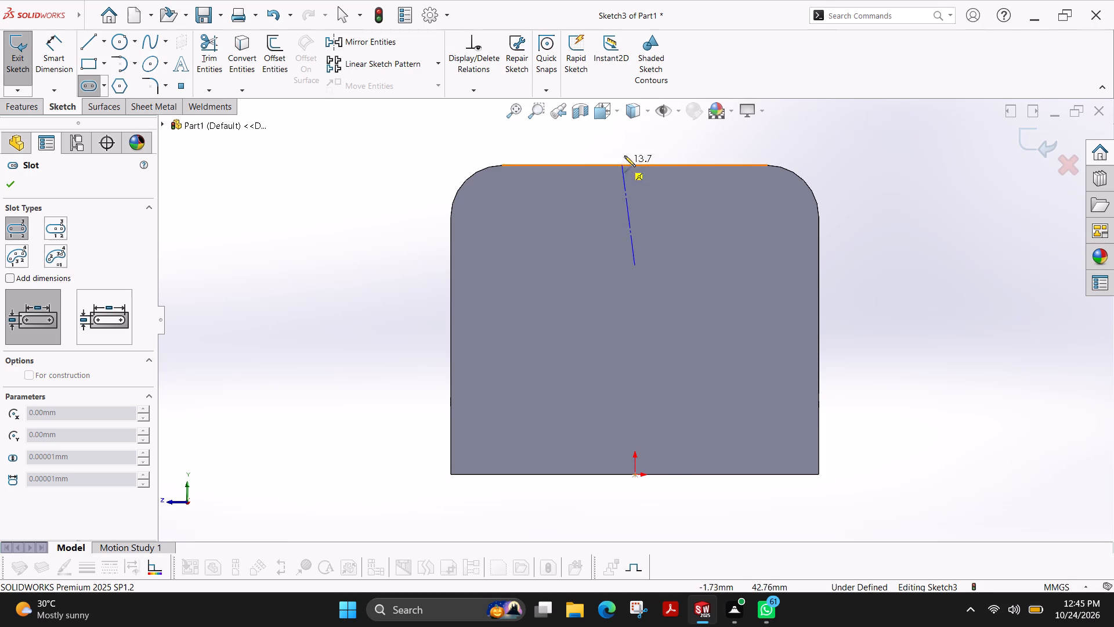
click(635, 136)
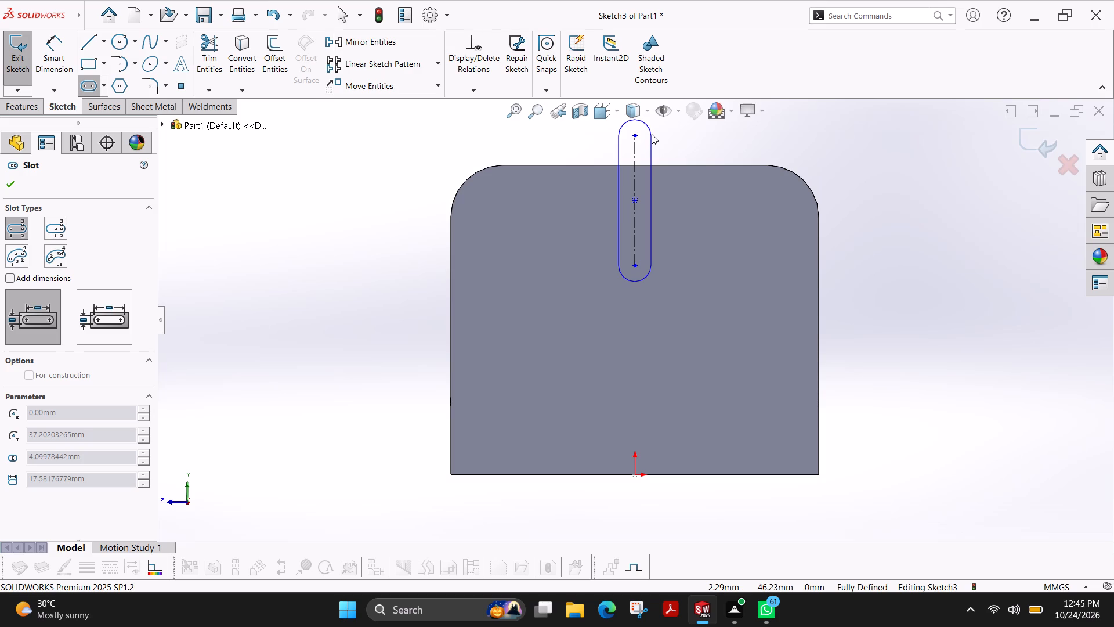
click(652, 134)
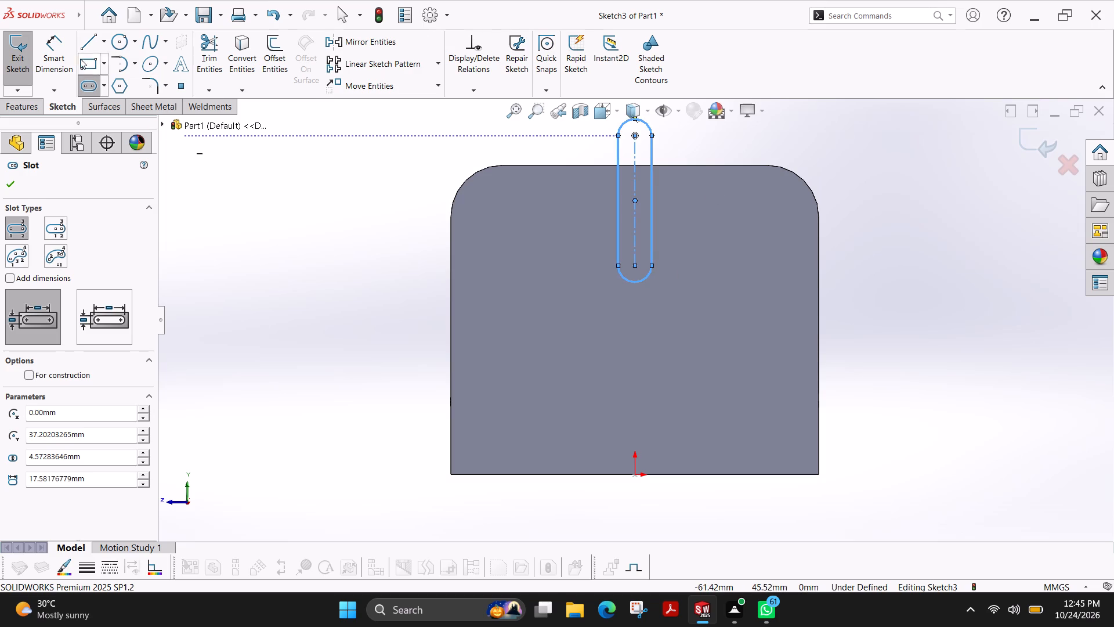
Dimension the slot's lower arc centre 18 mm below the upright's top edge.
click(64, 50)
click(554, 165)
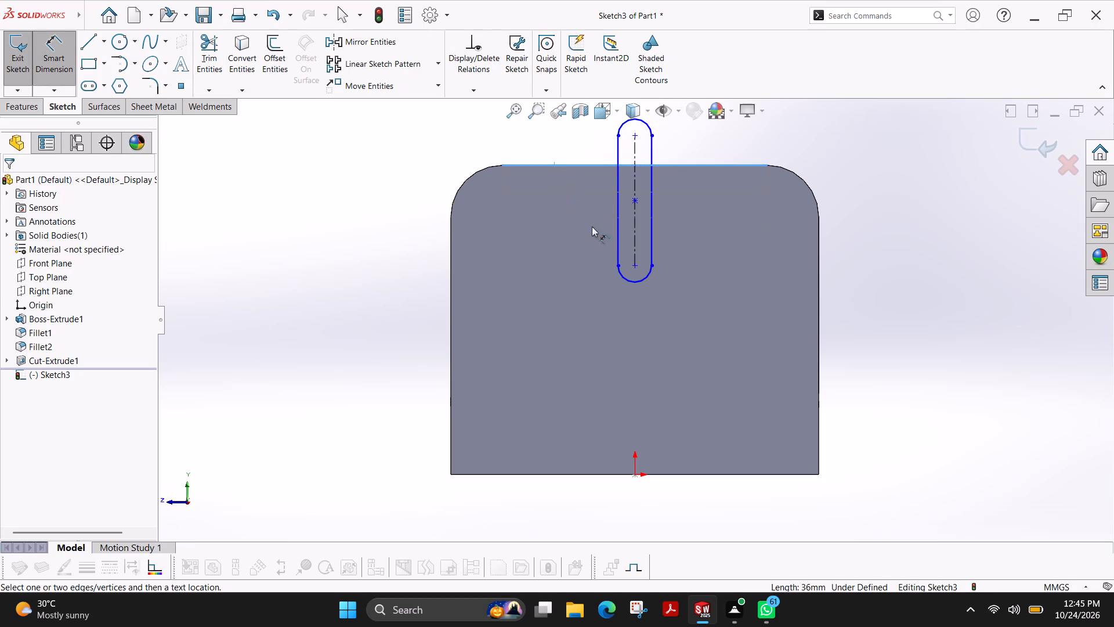
click(637, 265)
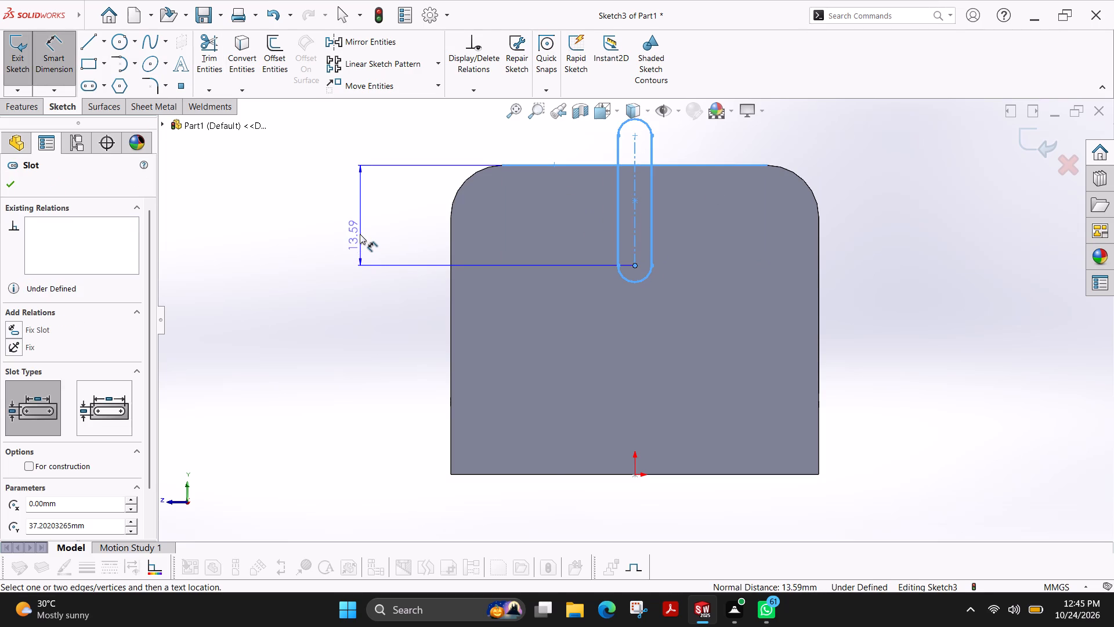
click(360, 234)
text(18)
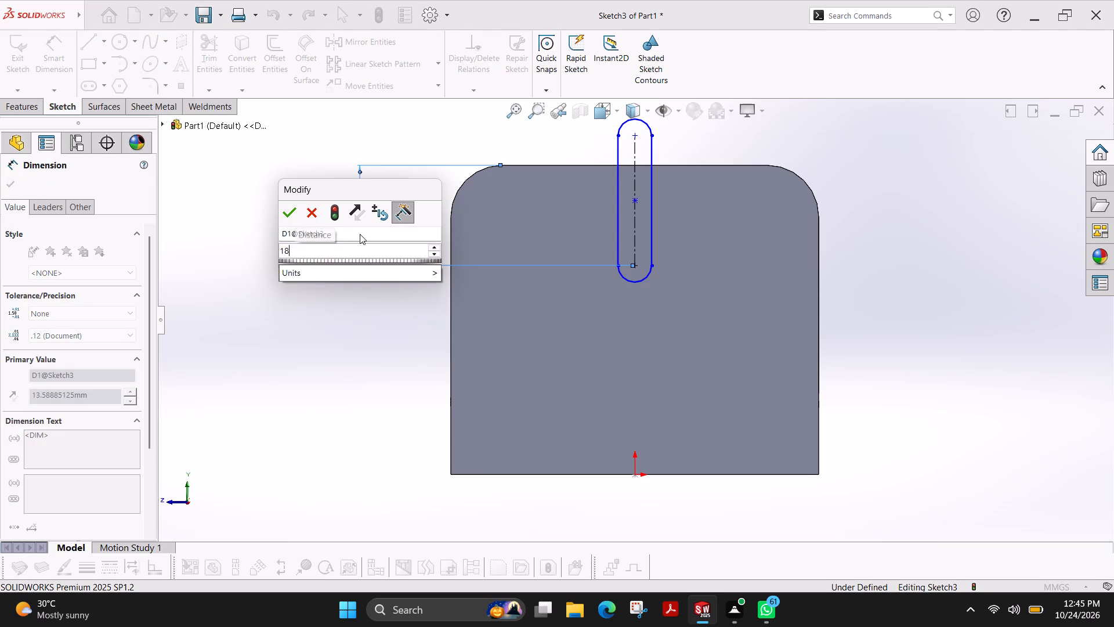
key(Return)
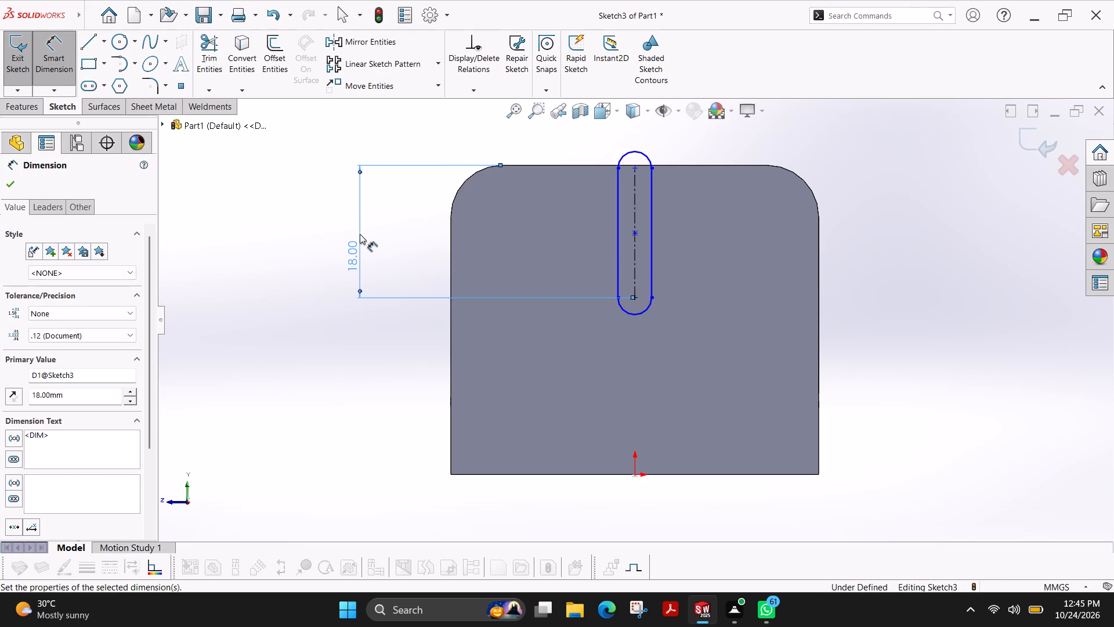
Stretch the slot's upper centre point above the upright's top edge, making the slot about 21 mm between centres.
scroll(627, 153, down, 4)
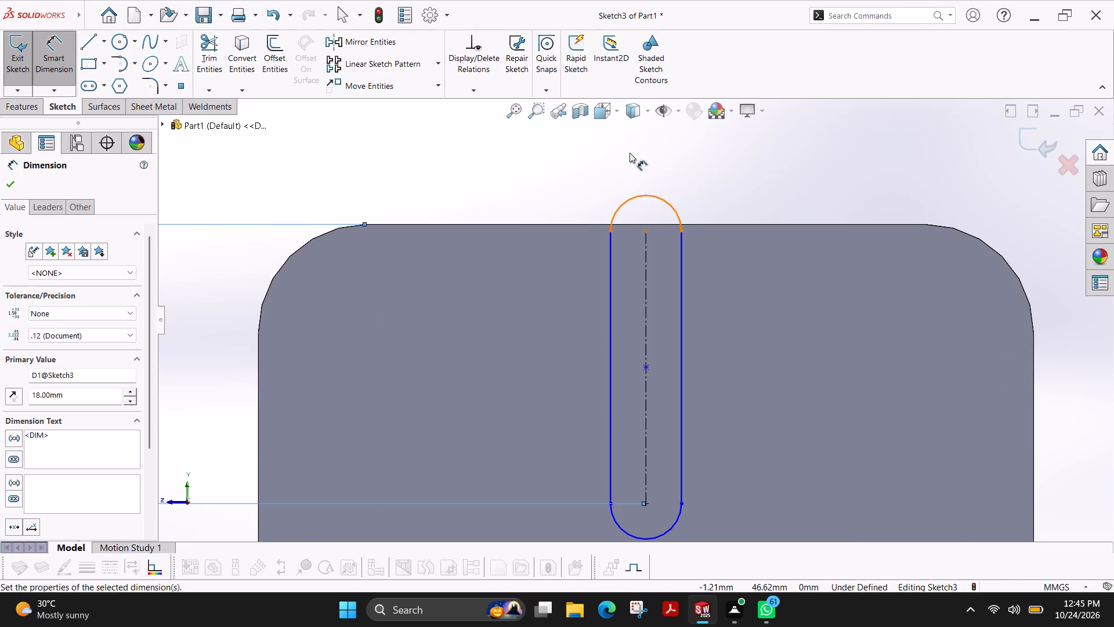
drag(646, 232, 648, 193)
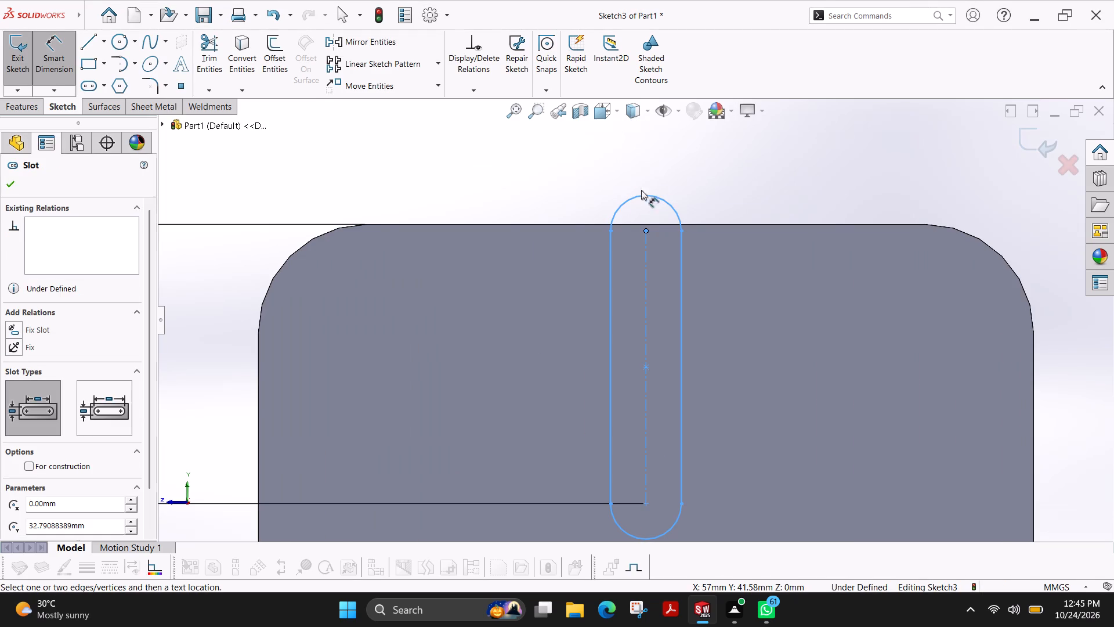
key(Escape)
key(Escape)
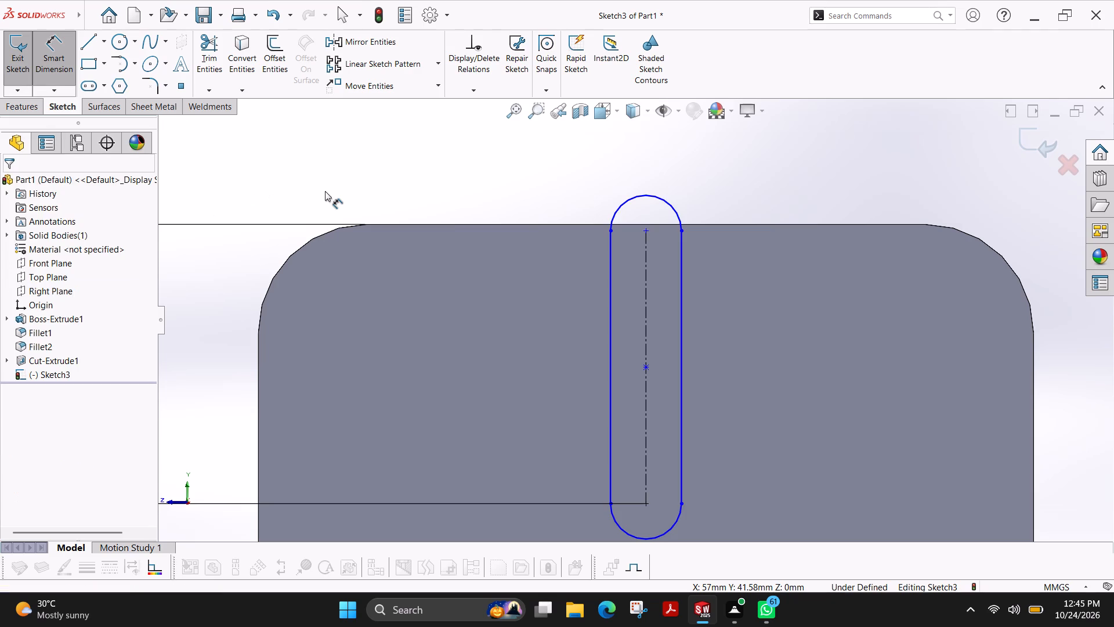
key(Escape)
drag(645, 230, 643, 186)
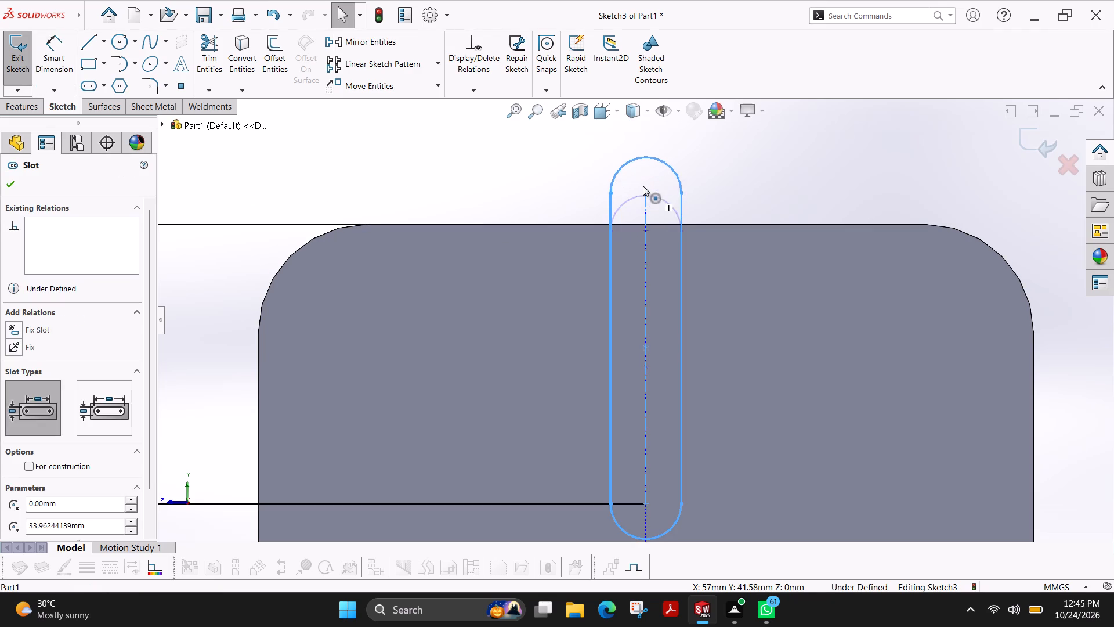
drag(643, 186, 643, 179)
key(Escape)
scroll(407, 276, up, 2)
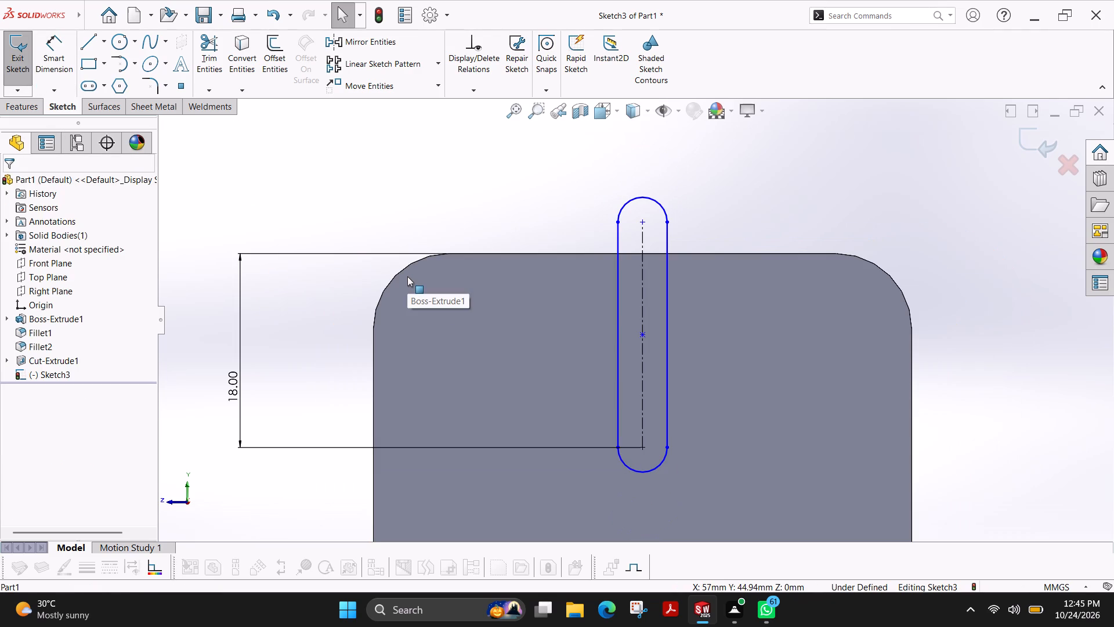
Dimension the slot's width between its straight sides as 12 mm.
click(69, 52)
click(619, 316)
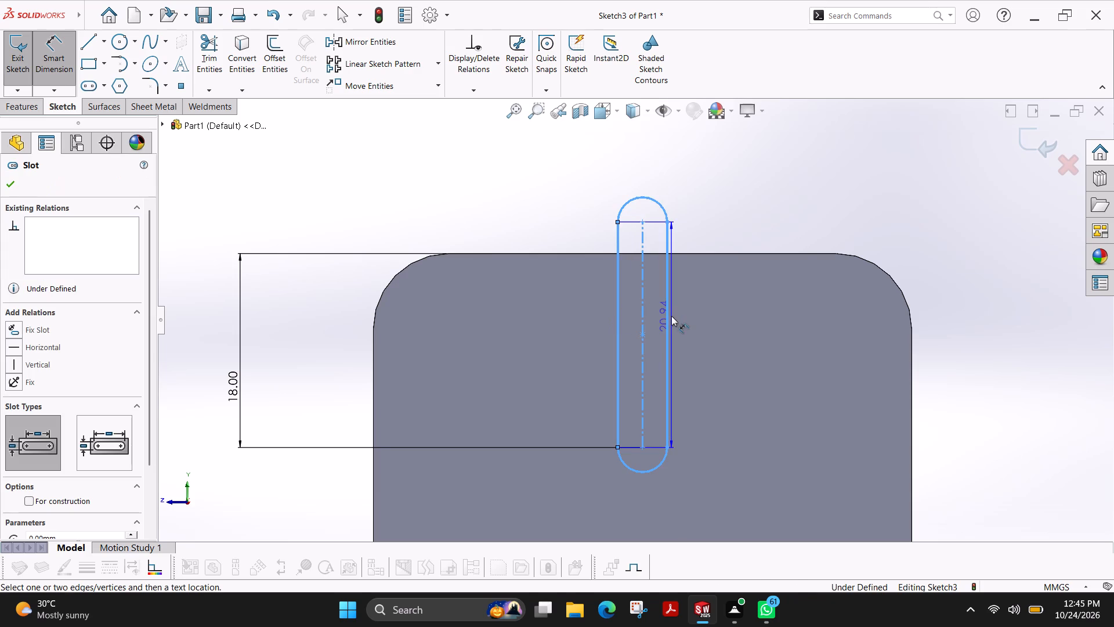
click(667, 315)
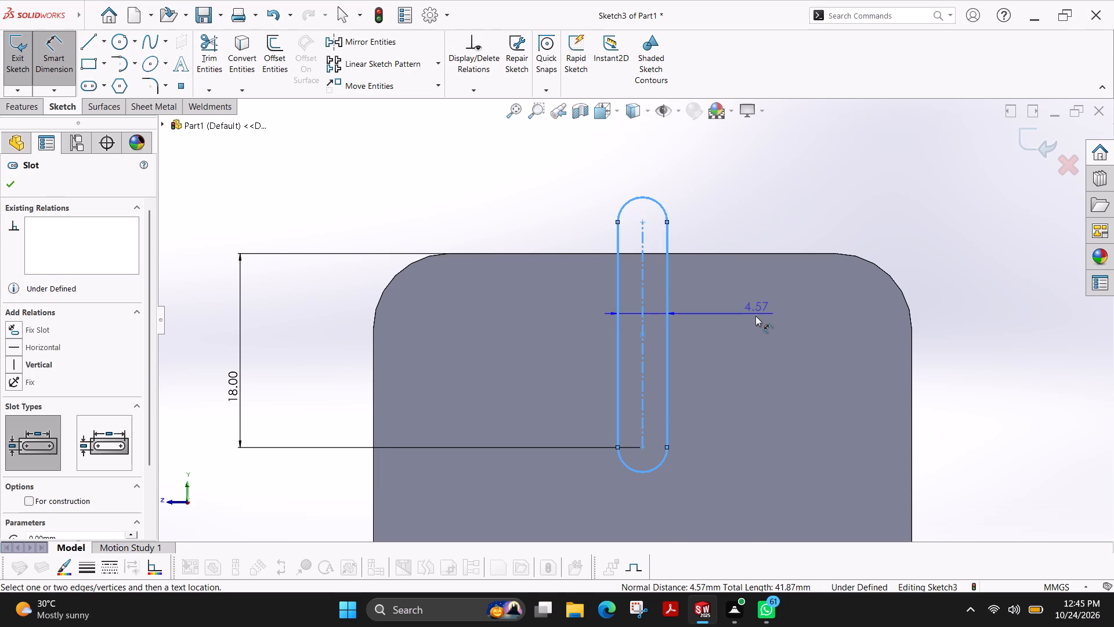
click(755, 316)
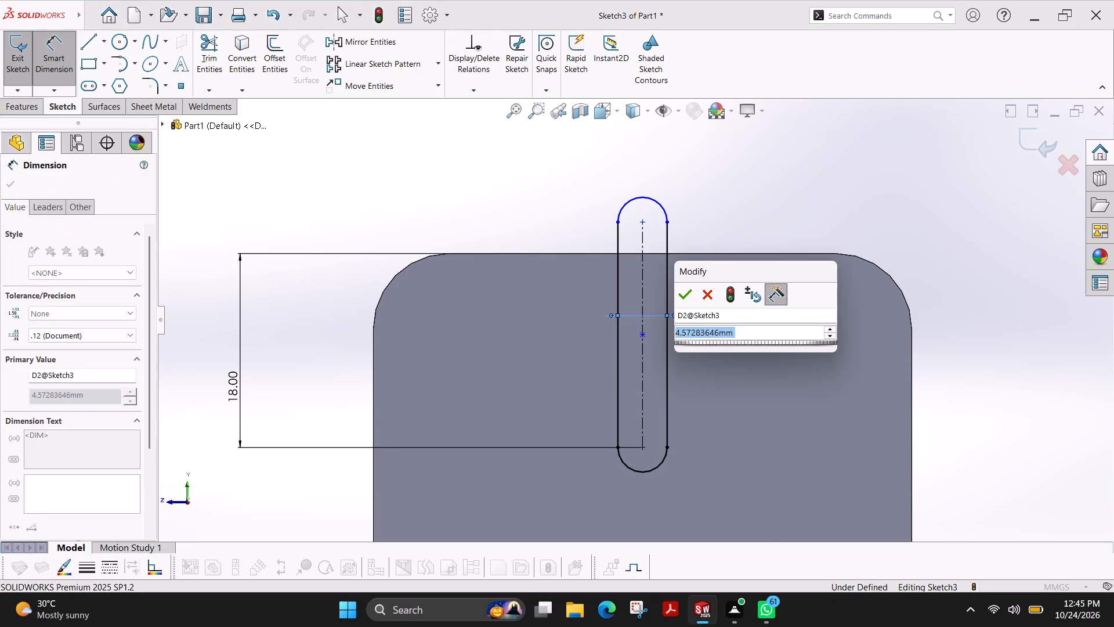
text(12)
key(Return)
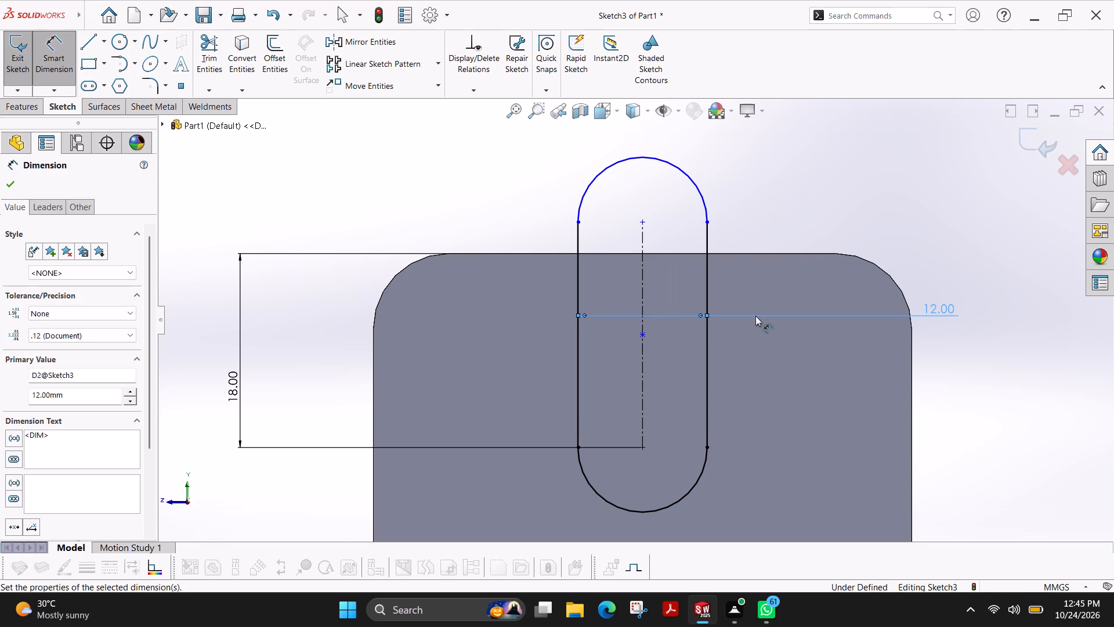
scroll(755, 316, down, 2)
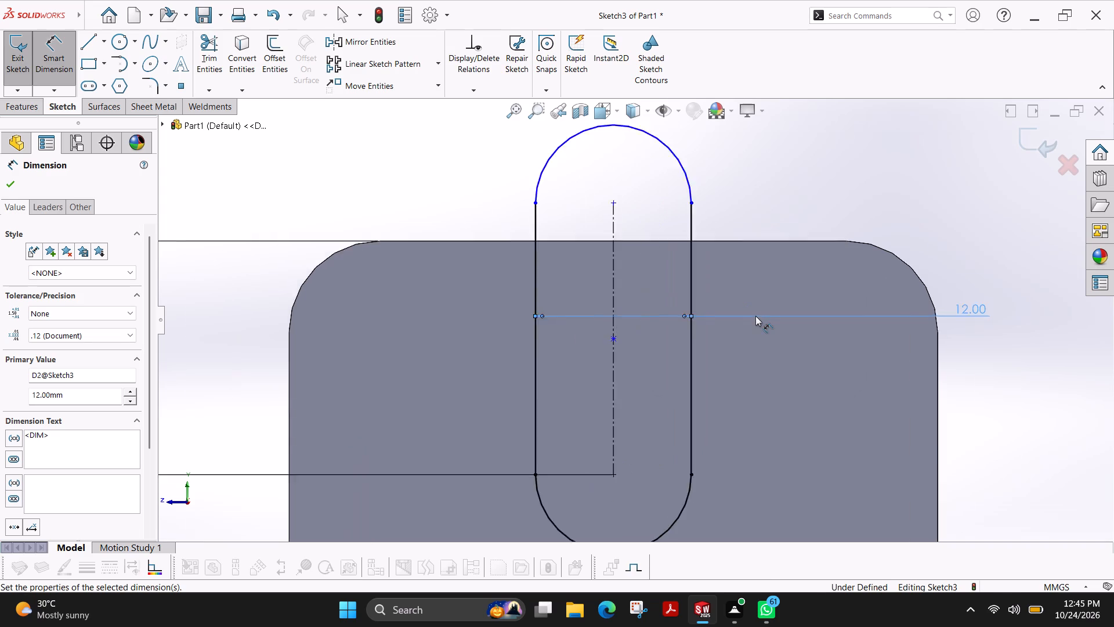
scroll(755, 316, down, 2)
scroll(736, 324, up, 10)
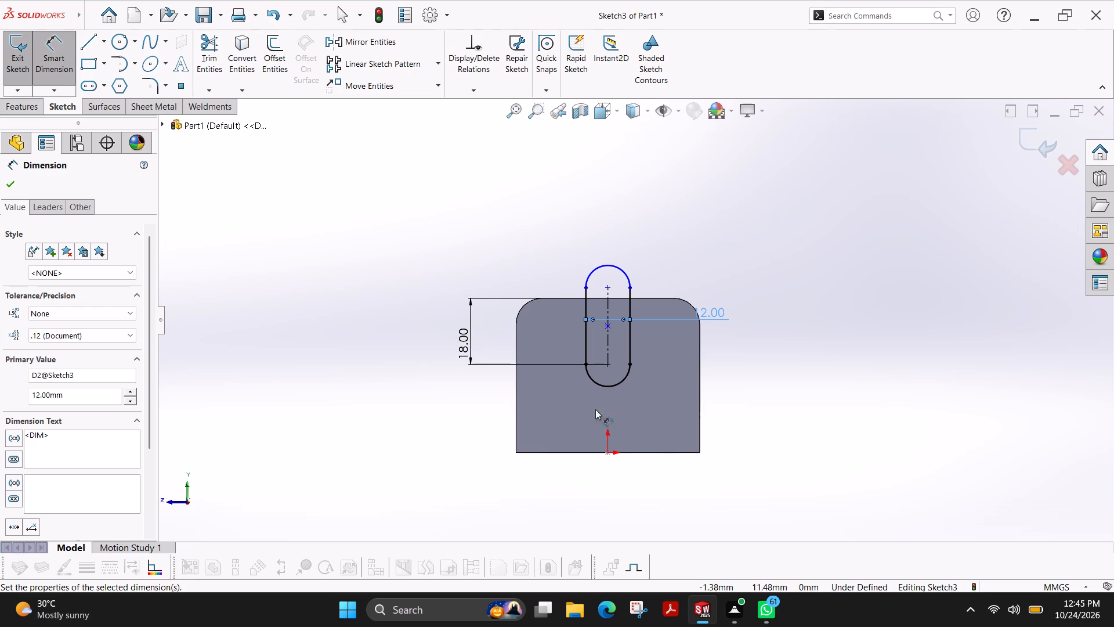
click(10, 184)
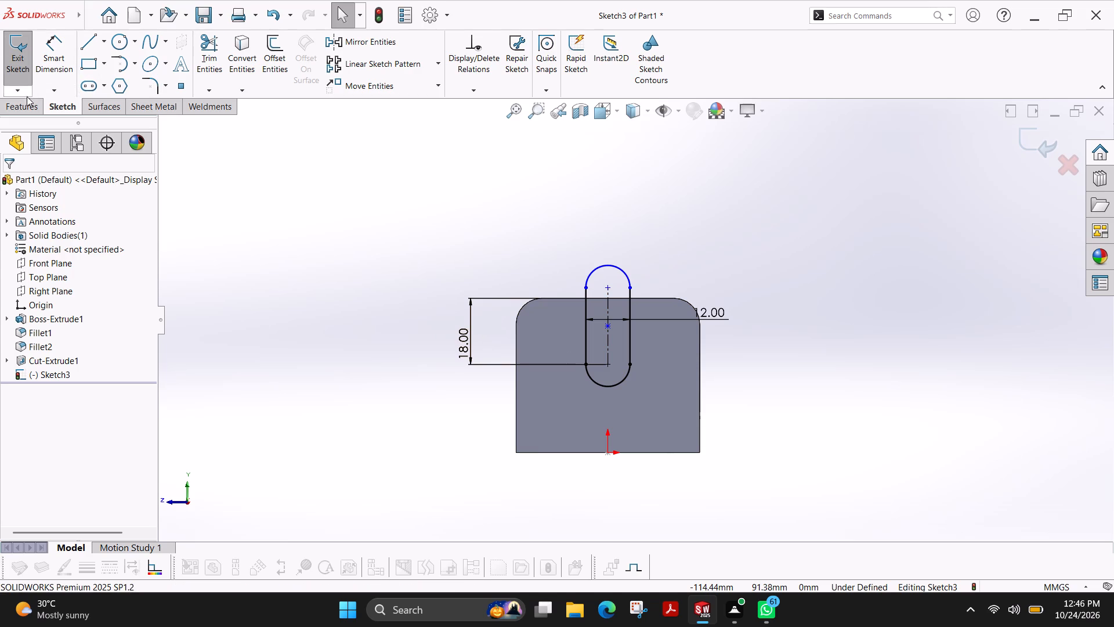
Cut the slot through the upright with an Extruded Cut at a 20 mm Blind depth.
click(16, 109)
click(201, 56)
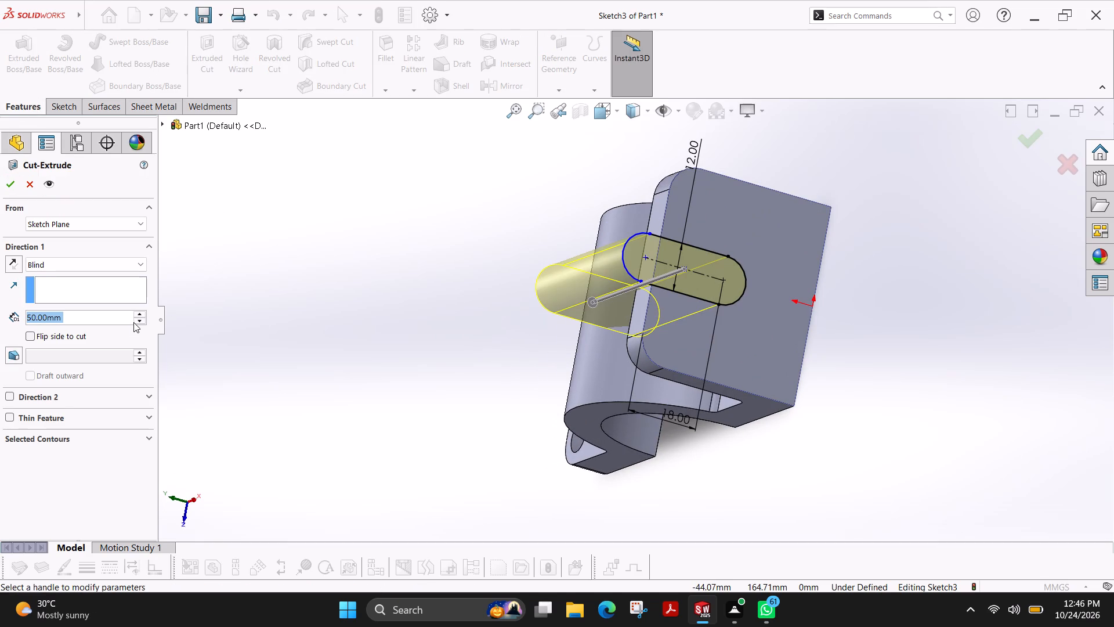
triple_click(138, 322)
click(138, 322)
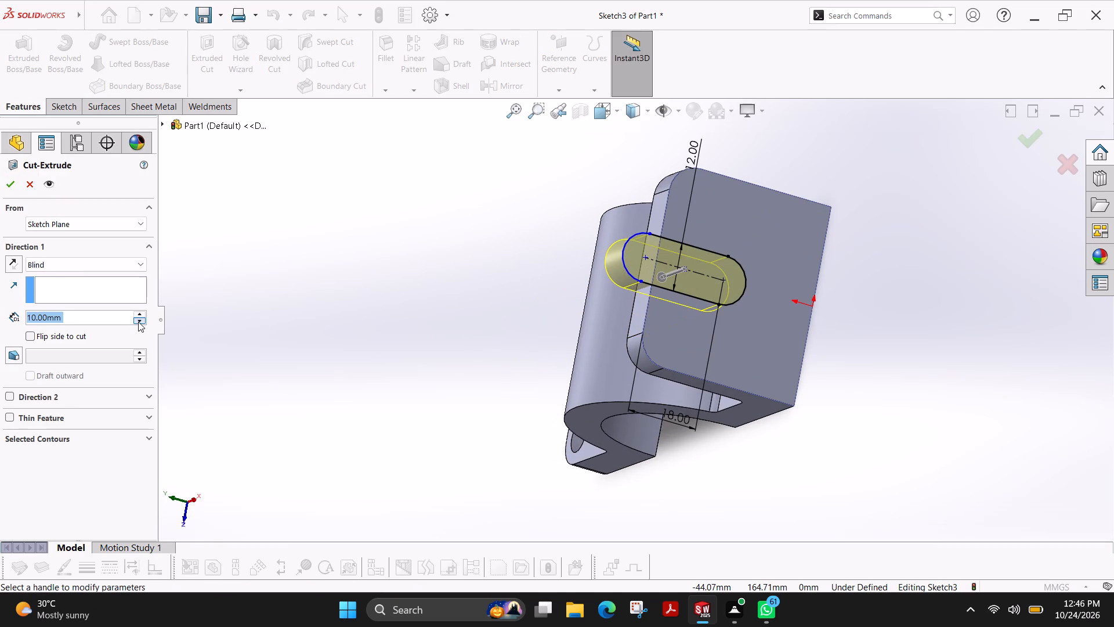
click(146, 316)
click(14, 182)
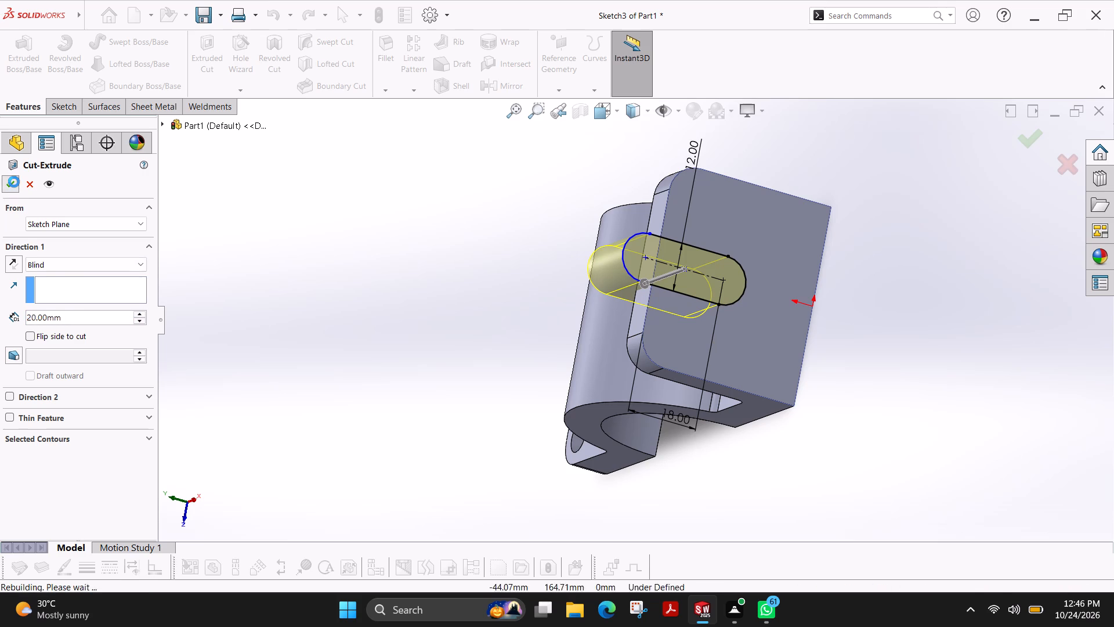
Display the part in the Dimetric standard view.
click(602, 114)
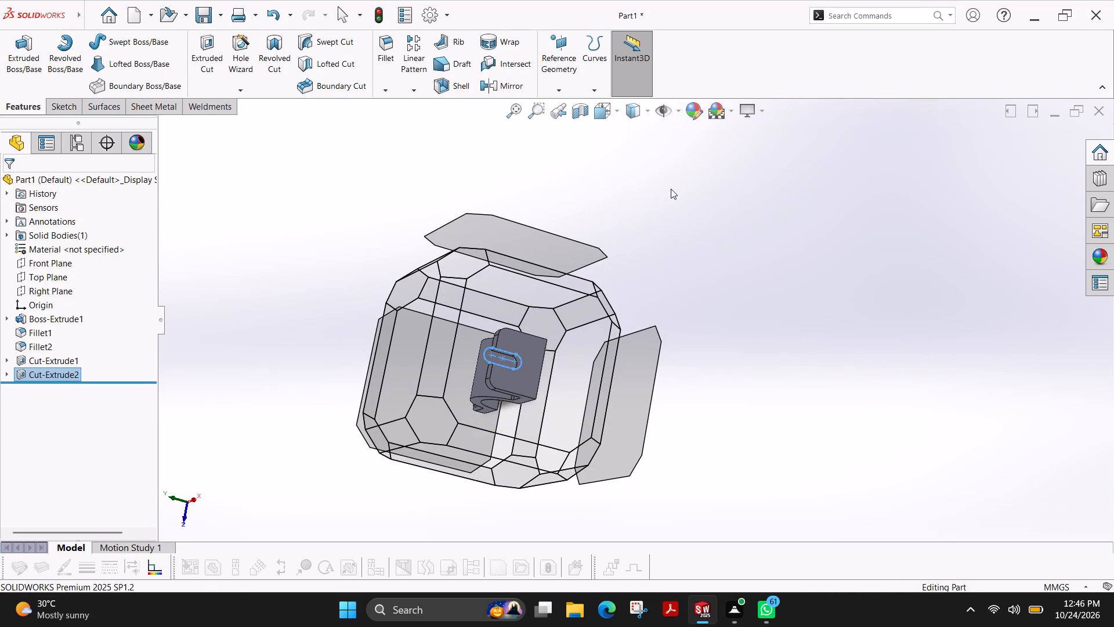
key(Escape)
double_click(602, 113)
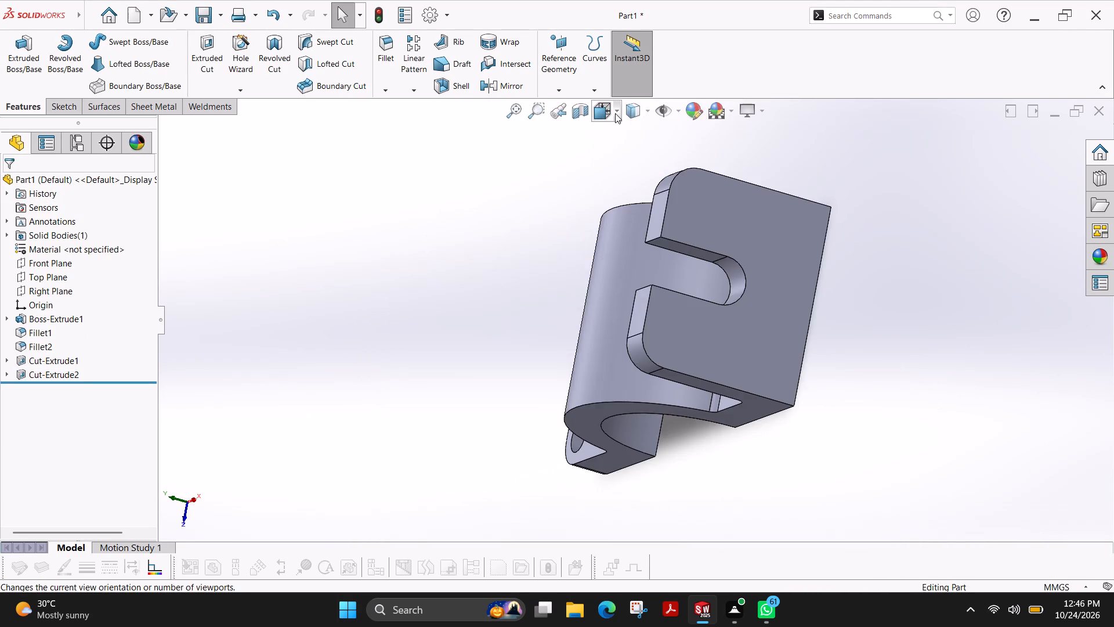
click(617, 113)
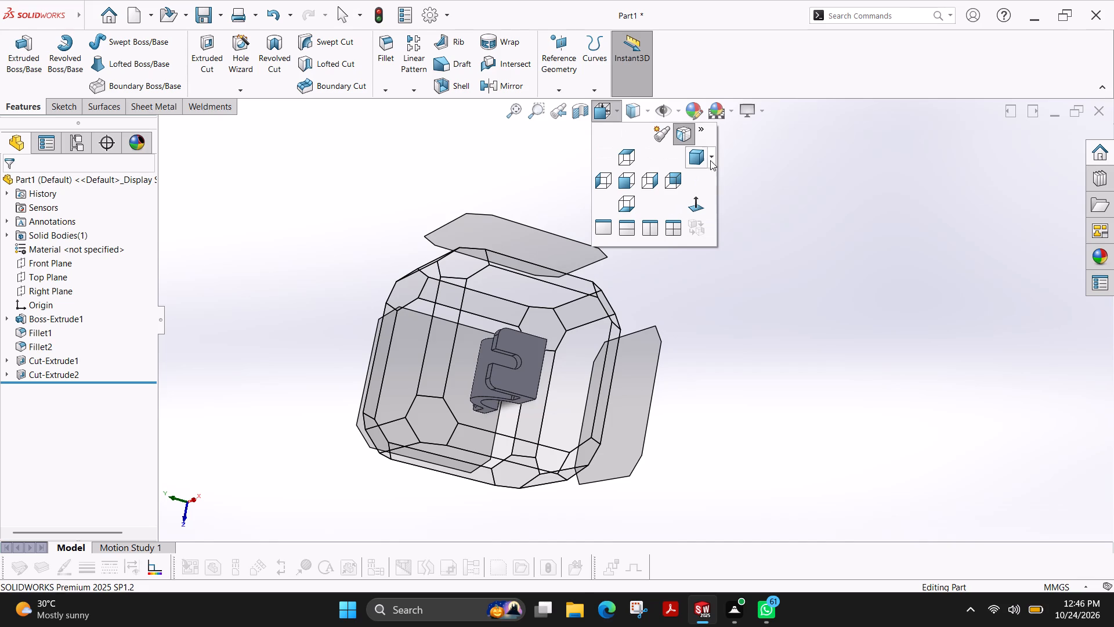
click(699, 156)
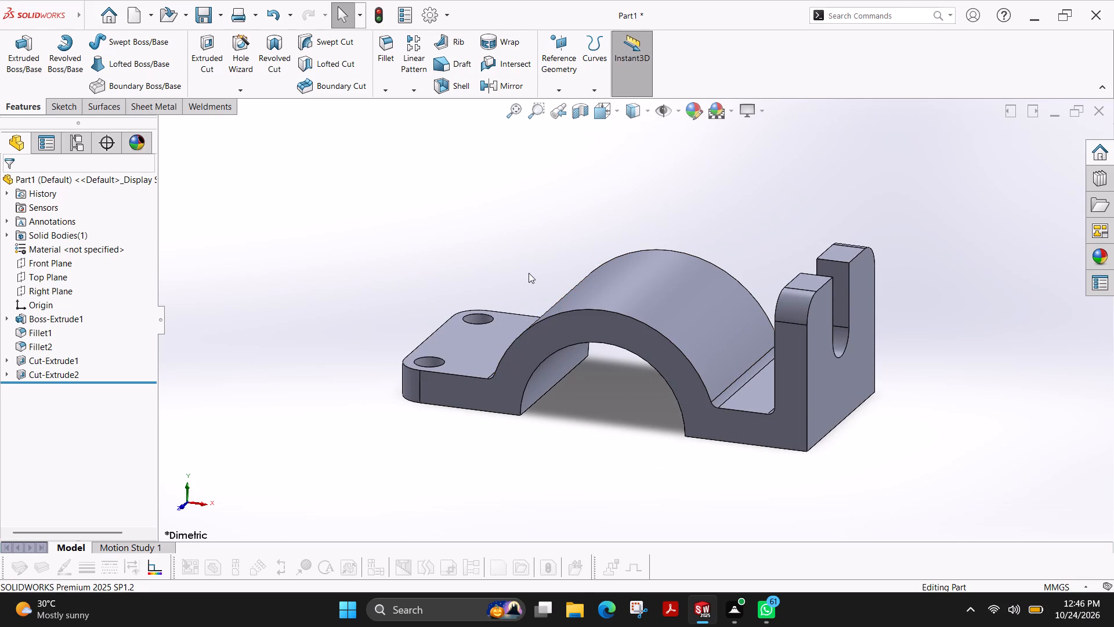
Start saving the part and browse to the solidworks folder inside Desktop's fuji drawing file folder, checking the last numbered part.
key(ctrl+s)
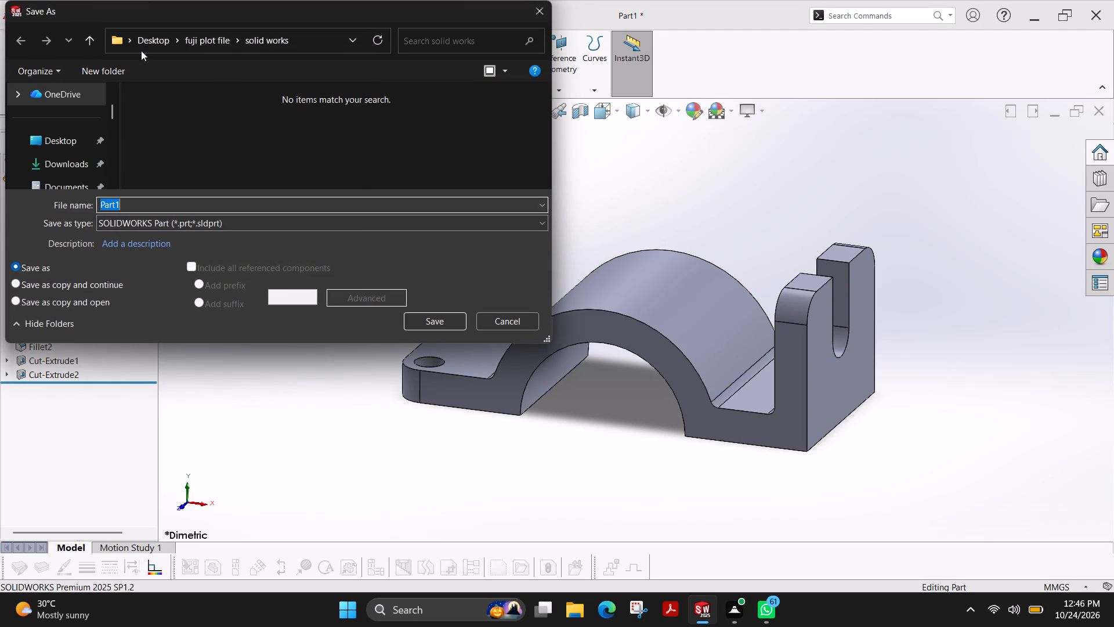
click(147, 39)
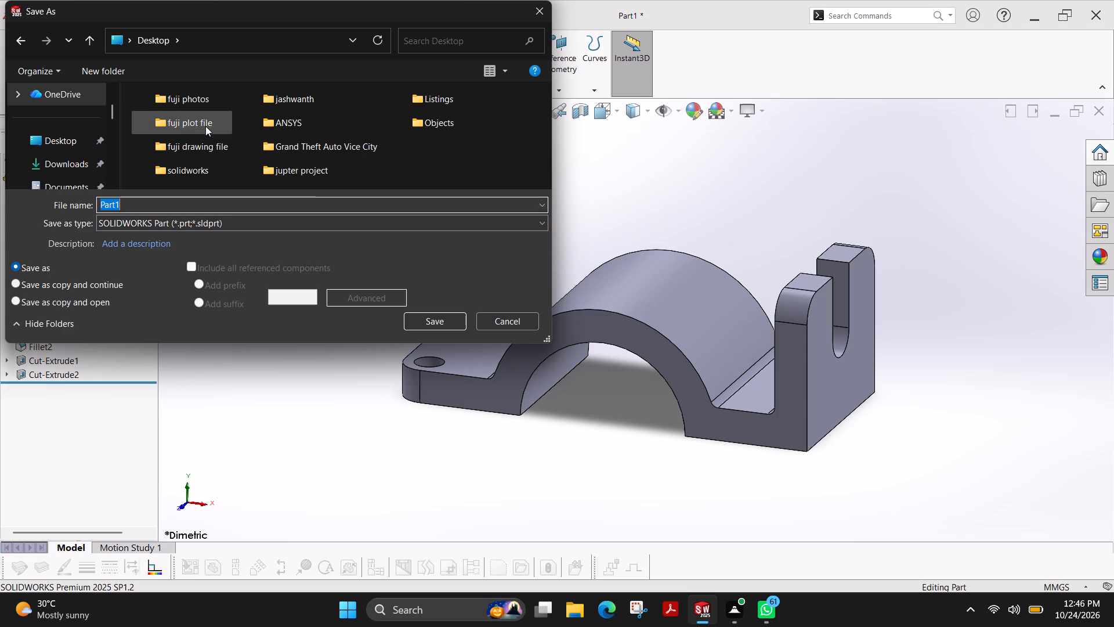
double_click(208, 147)
double_click(181, 115)
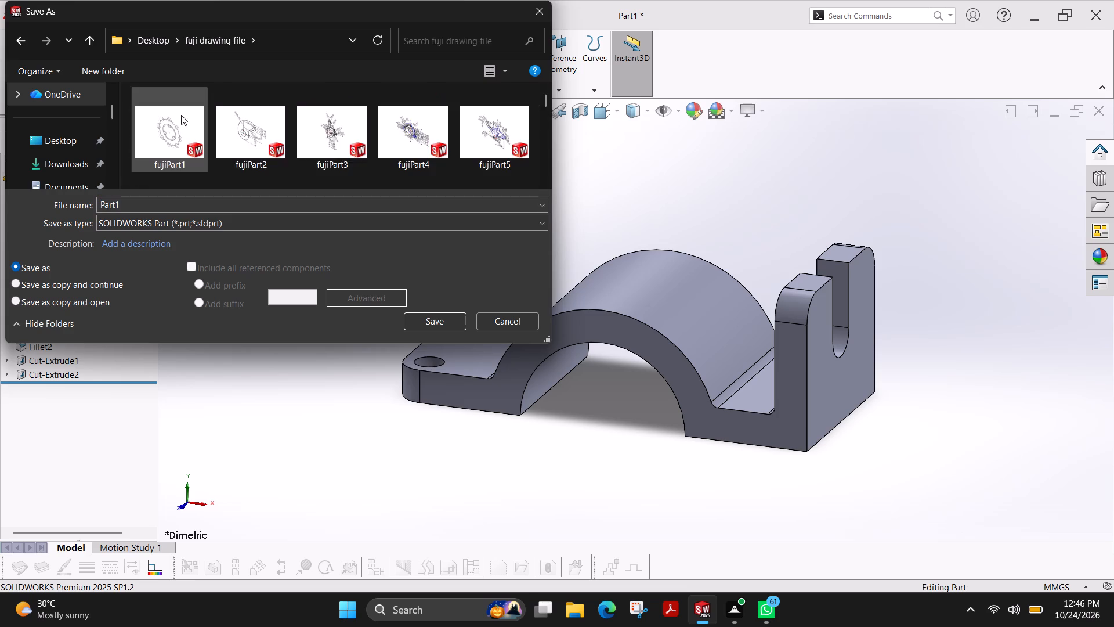
scroll(208, 140, down, 20)
scroll(208, 140, down, 14)
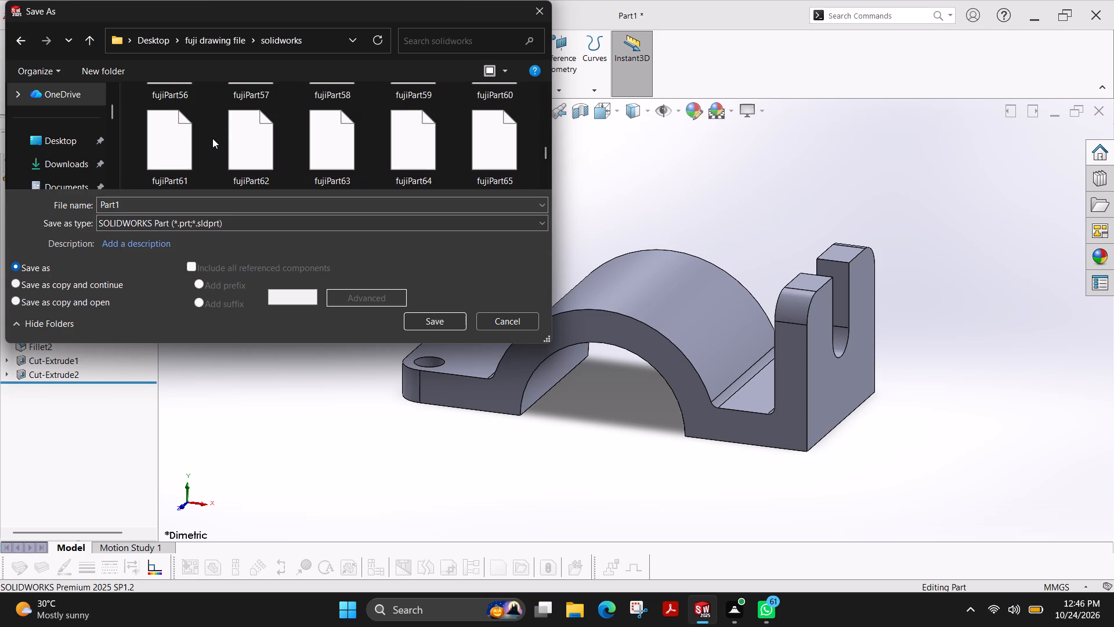
scroll(212, 138, down, 12)
Name the part file fujiPart83 and save it as a SOLIDWORKS part.
click(173, 206)
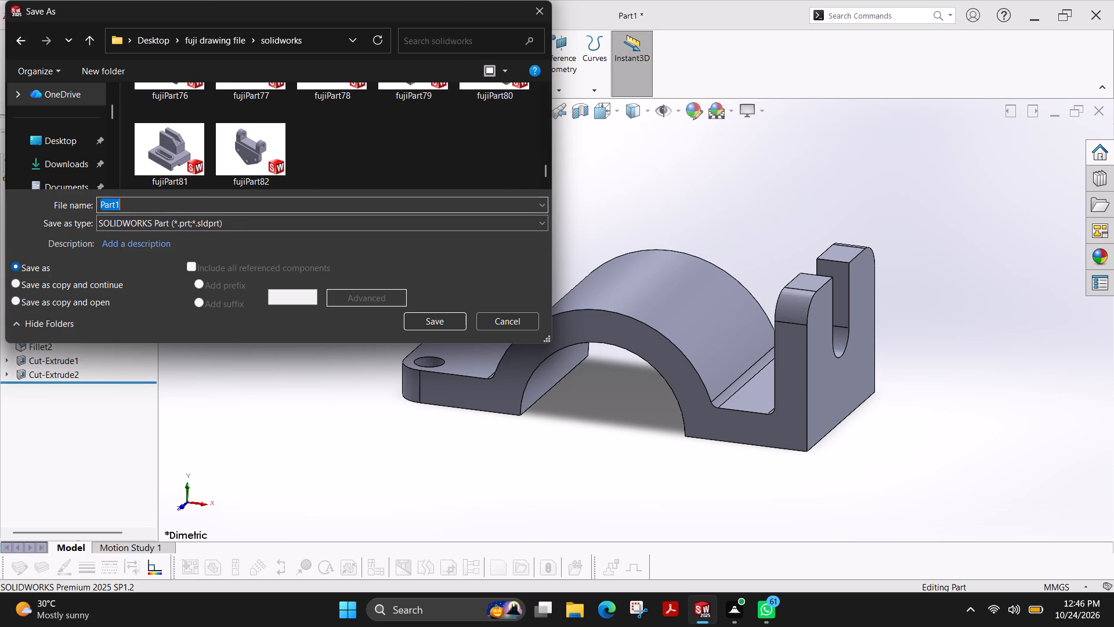
key(Right)
key(BackSpace)
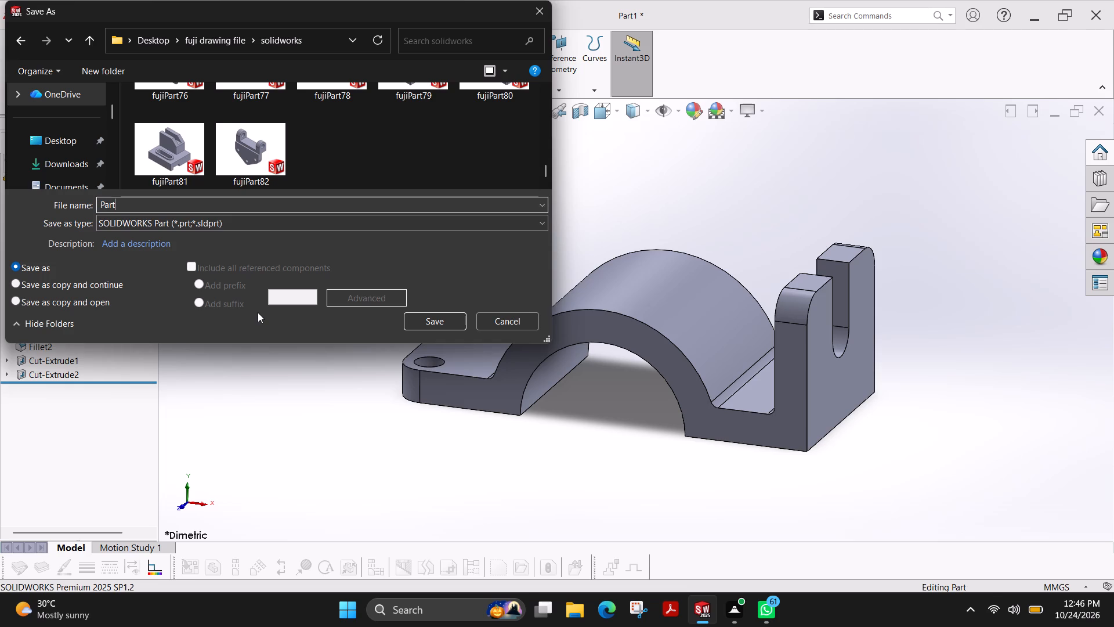
text(83)
key(Left)
key(Left)
key(Left)
key(Left)
key(Left)
key(Left)
key(Left)
key(Left)
key(Left)
key(Left)
key(Left)
key(Left)
text(fuji)
click(430, 315)
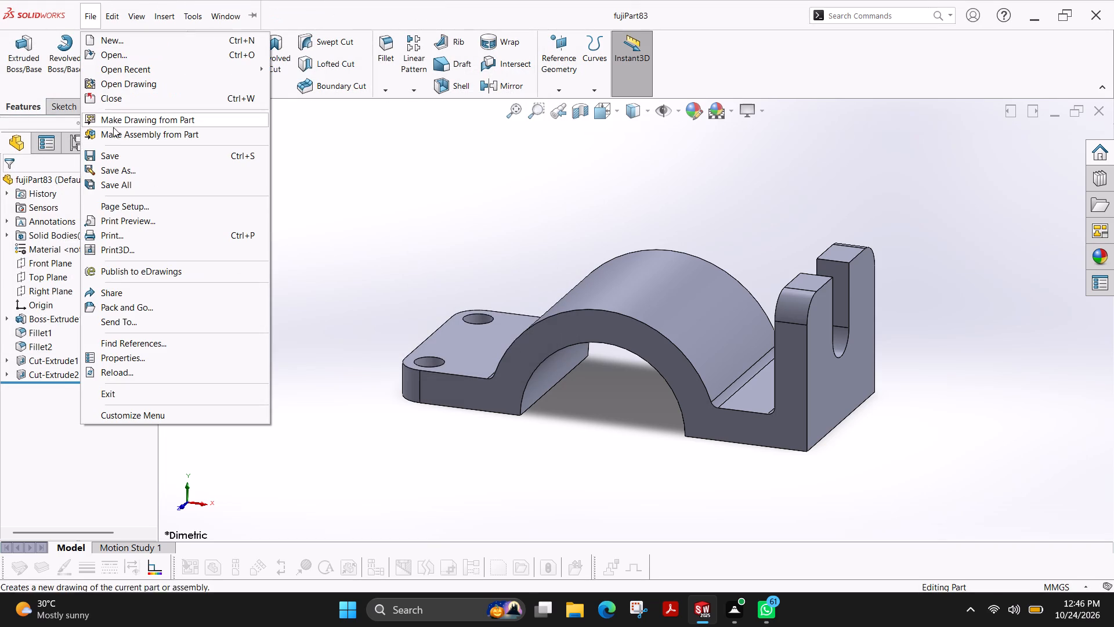
Save a PDF copy of the part as fujiPart83 in Desktop's fuji plot file > solid works folder.
click(134, 170)
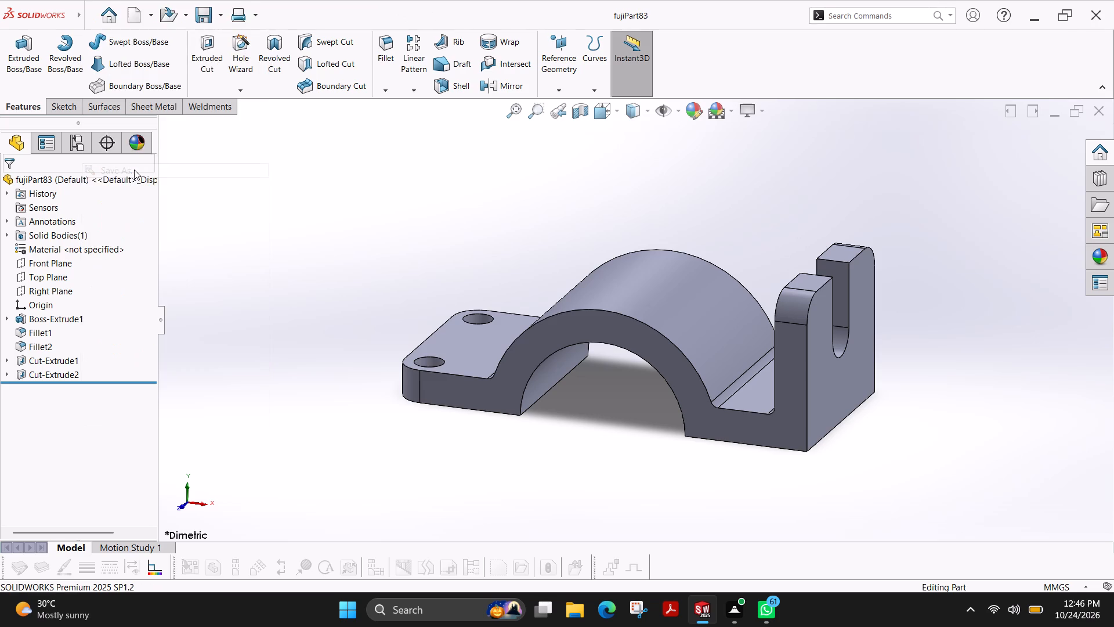
click(190, 226)
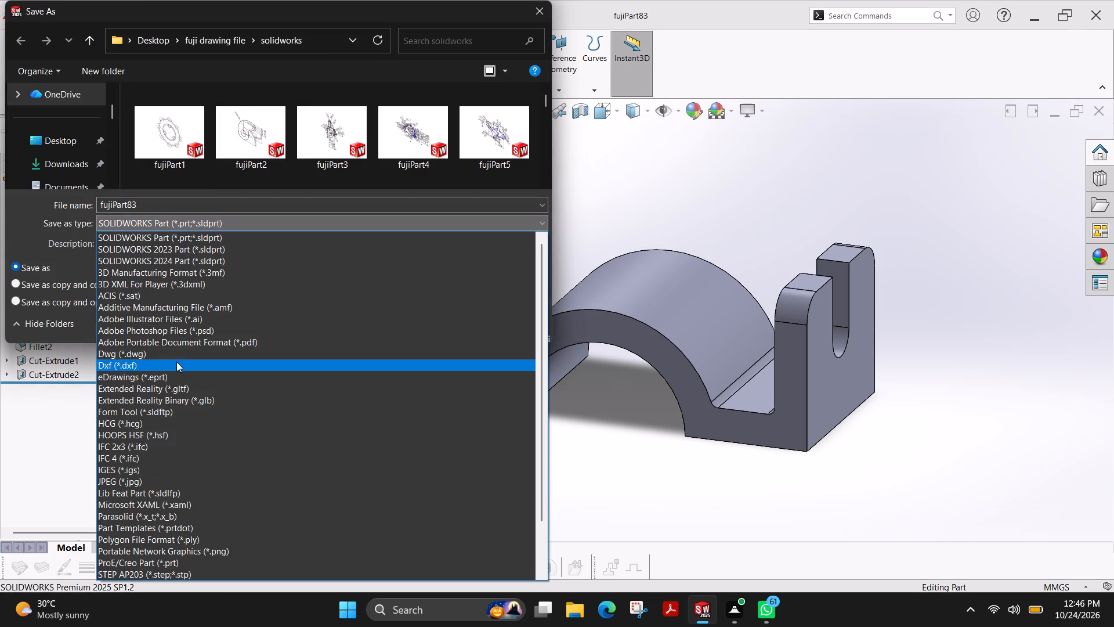
click(178, 342)
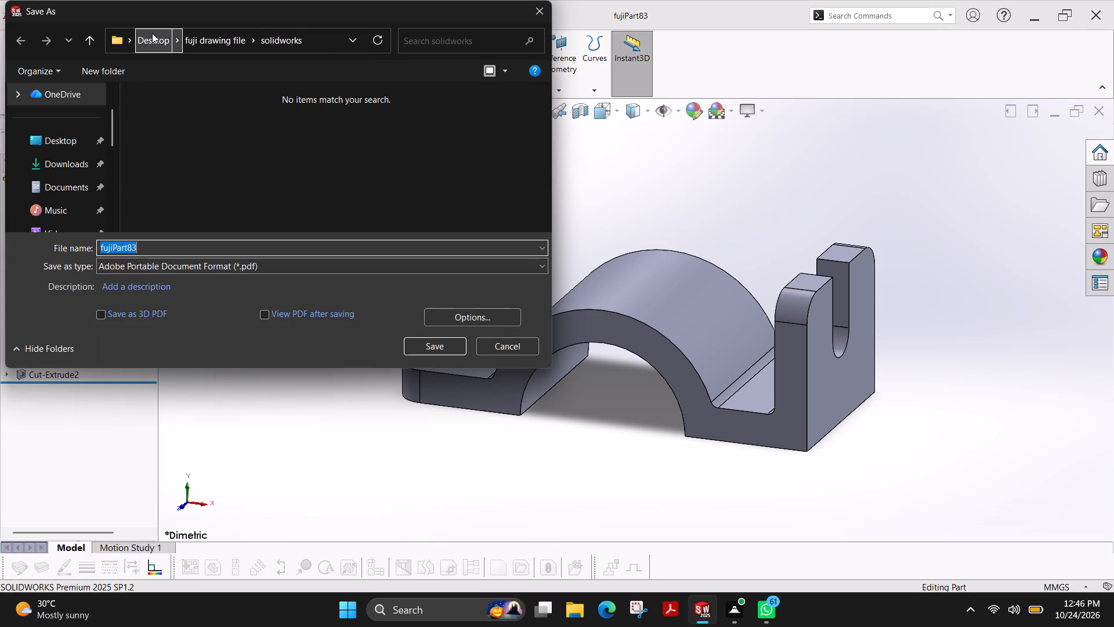
click(152, 33)
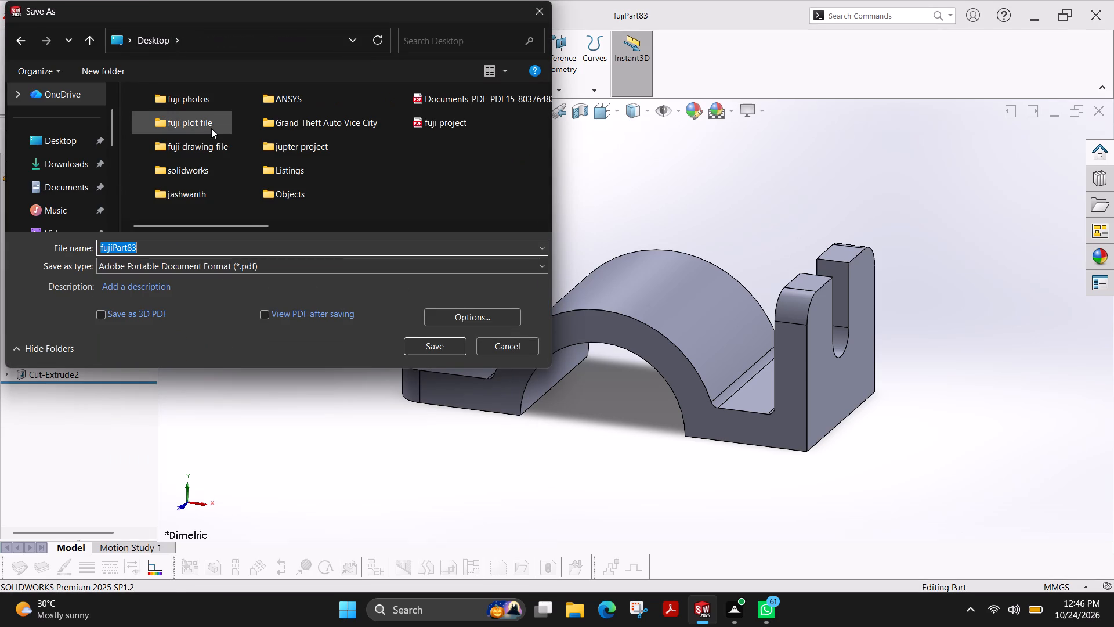
double_click(211, 128)
double_click(184, 110)
scroll(218, 139, down, 10)
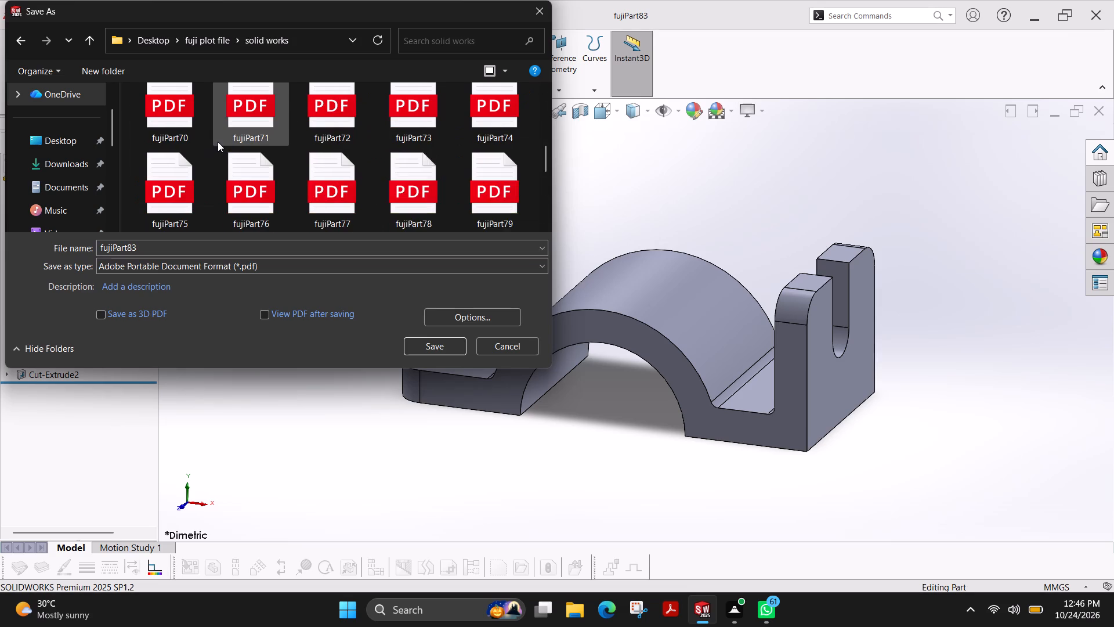
scroll(218, 142, down, 13)
click(458, 349)
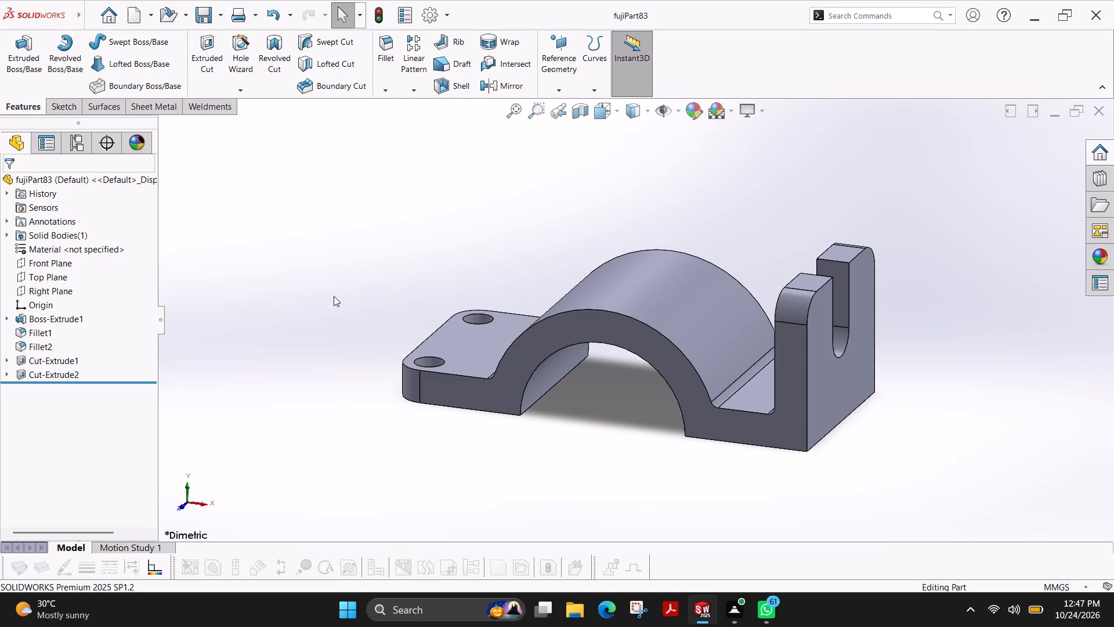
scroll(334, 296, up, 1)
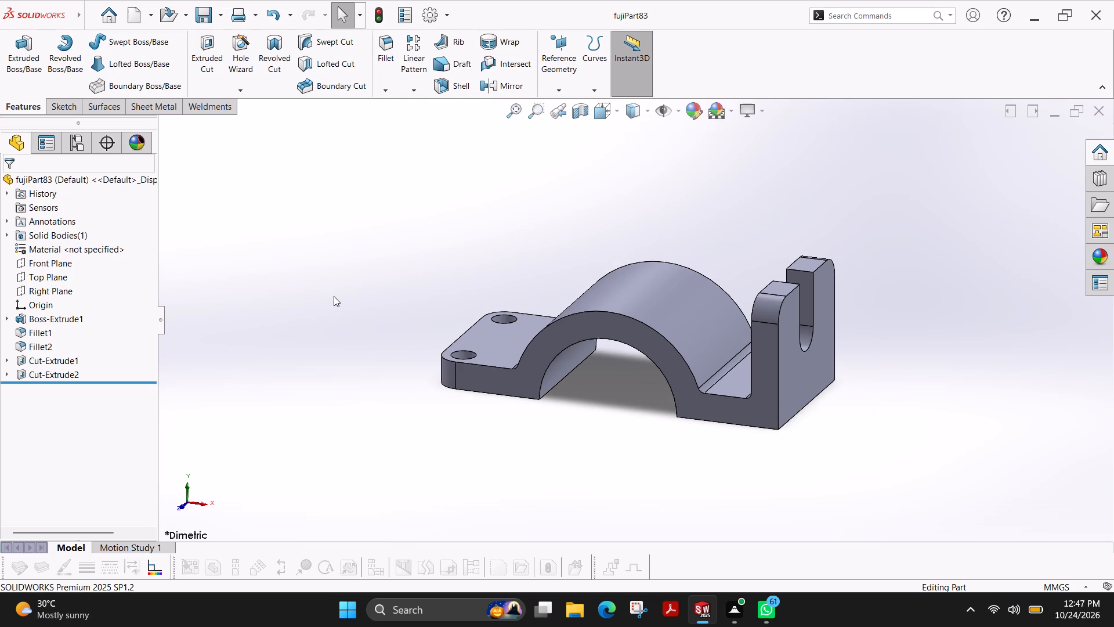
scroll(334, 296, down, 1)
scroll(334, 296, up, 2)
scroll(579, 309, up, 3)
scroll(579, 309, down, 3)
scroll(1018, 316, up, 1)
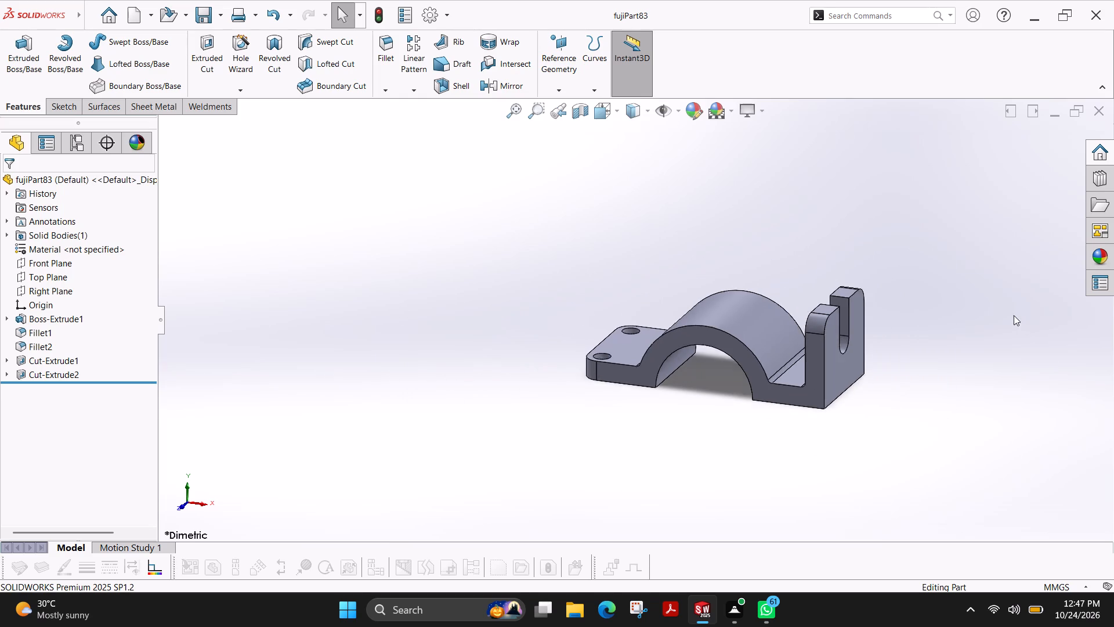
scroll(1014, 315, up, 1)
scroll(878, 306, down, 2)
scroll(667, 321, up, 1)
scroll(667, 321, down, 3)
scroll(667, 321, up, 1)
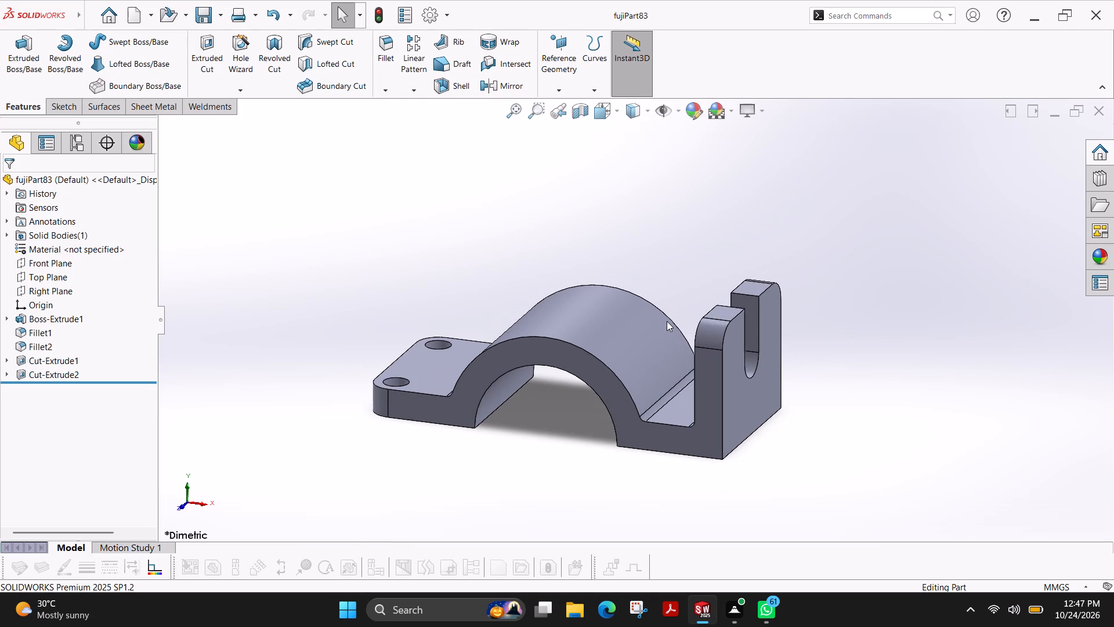